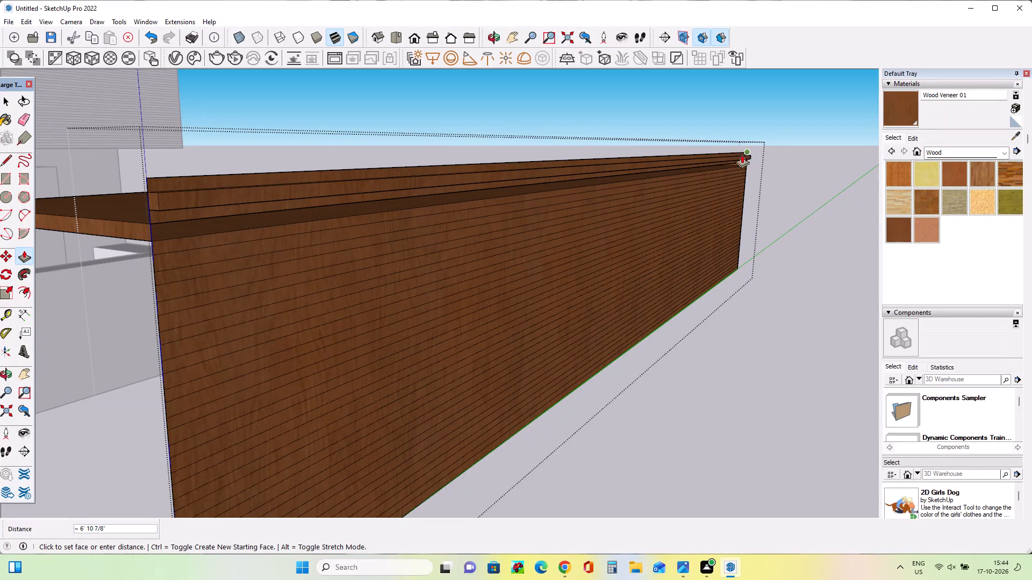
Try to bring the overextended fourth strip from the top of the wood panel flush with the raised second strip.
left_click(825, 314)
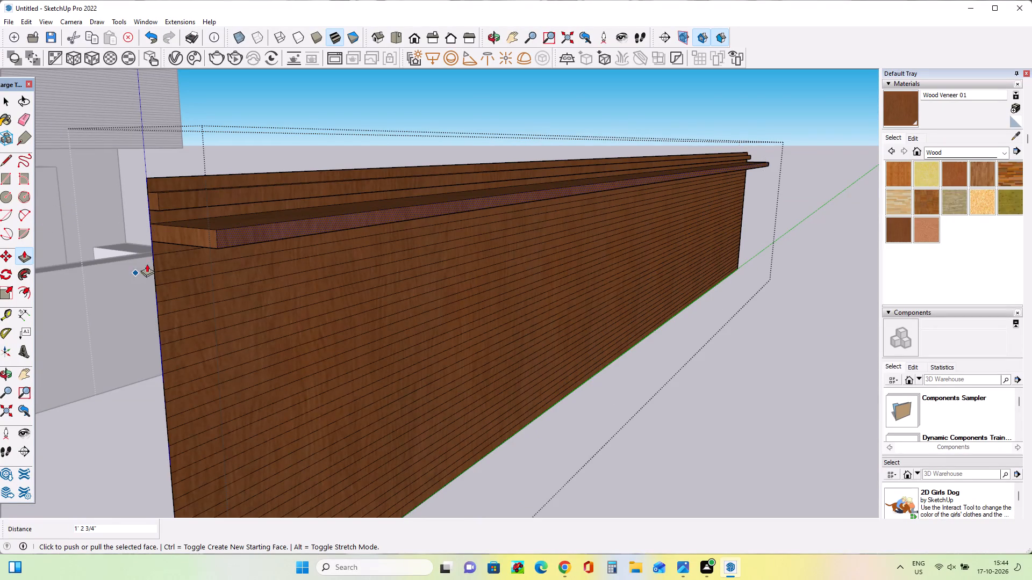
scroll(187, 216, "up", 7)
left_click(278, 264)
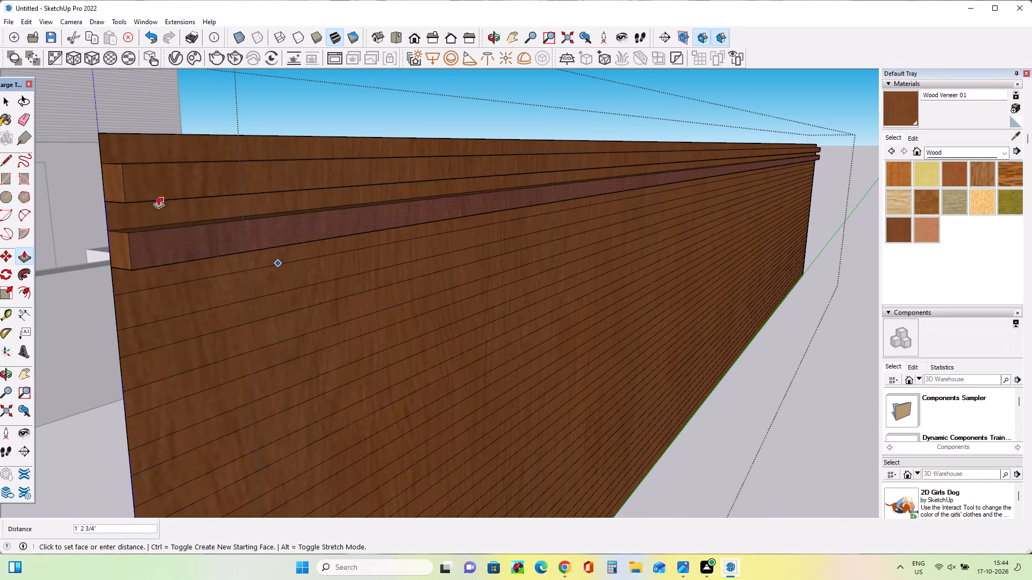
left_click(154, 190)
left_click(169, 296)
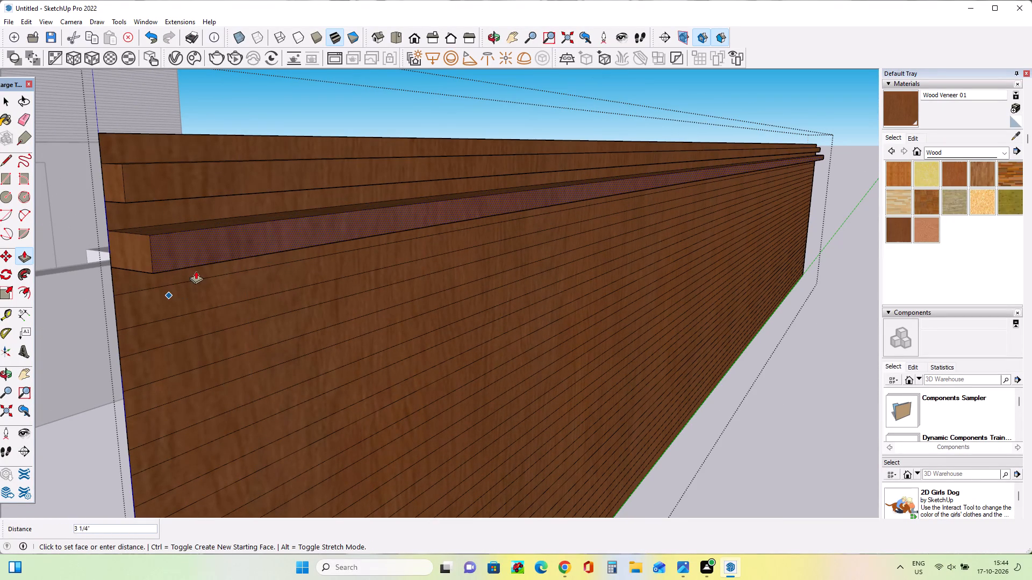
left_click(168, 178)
Push the fourth strip from the top back 2 7/8" so its face is flush with the raised second strip.
middle_click_drag(188, 281, 231, 296)
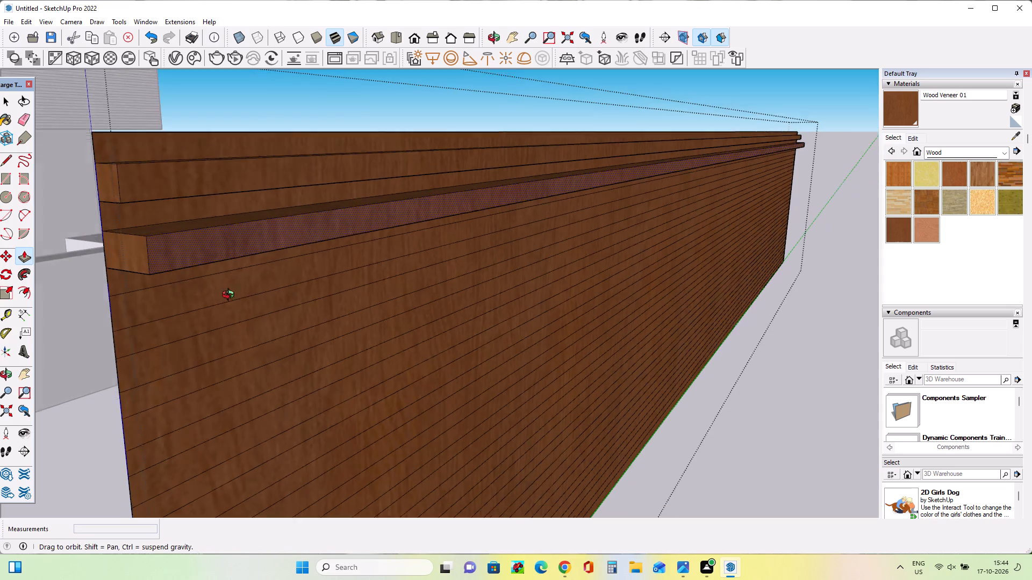
middle_click_drag(231, 296, 391, 284)
scroll(391, 284, "down", 3)
scroll(320, 280, "up", 5)
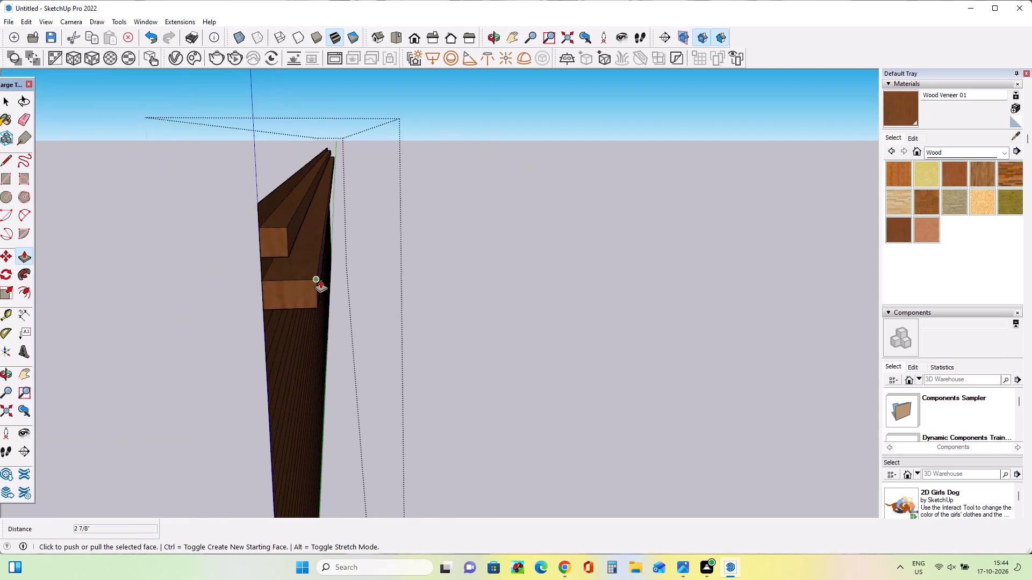
scroll(320, 280, "up", 3)
scroll(324, 281, "down", 1)
scroll(324, 281, "up", 3)
middle_click_drag(362, 332, 309, 372)
scroll(418, 248, "down", 7)
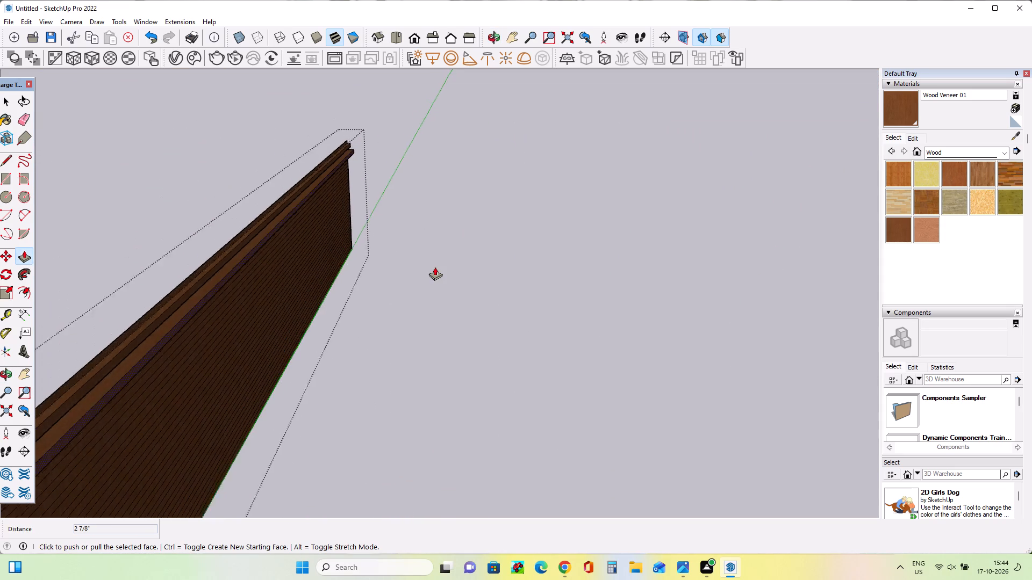
scroll(140, 443, "up", 9)
middle_click_drag(221, 439, 190, 405)
scroll(173, 395, "down", 4)
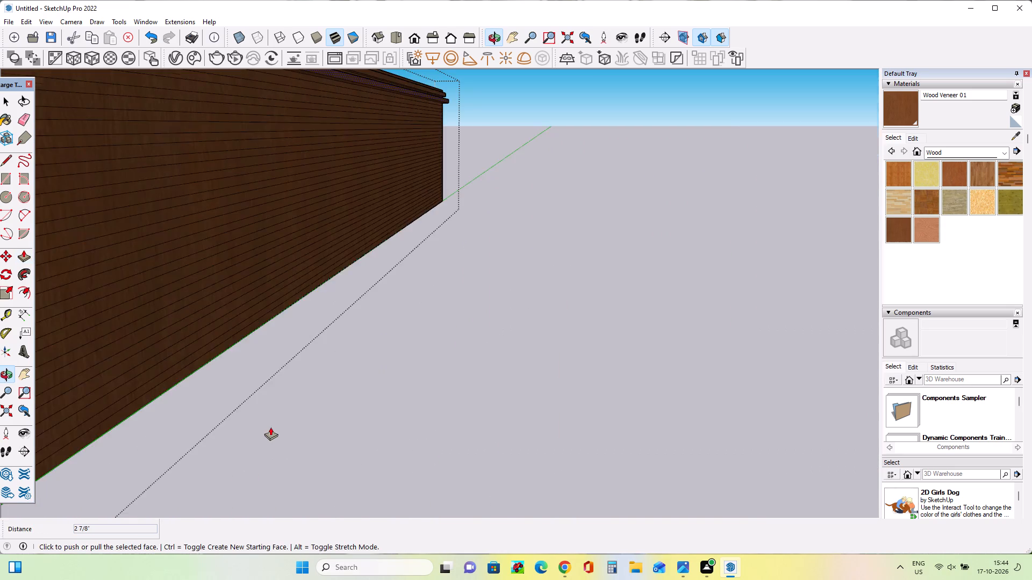
scroll(284, 423, "down", 9)
scroll(227, 337, "up", 9)
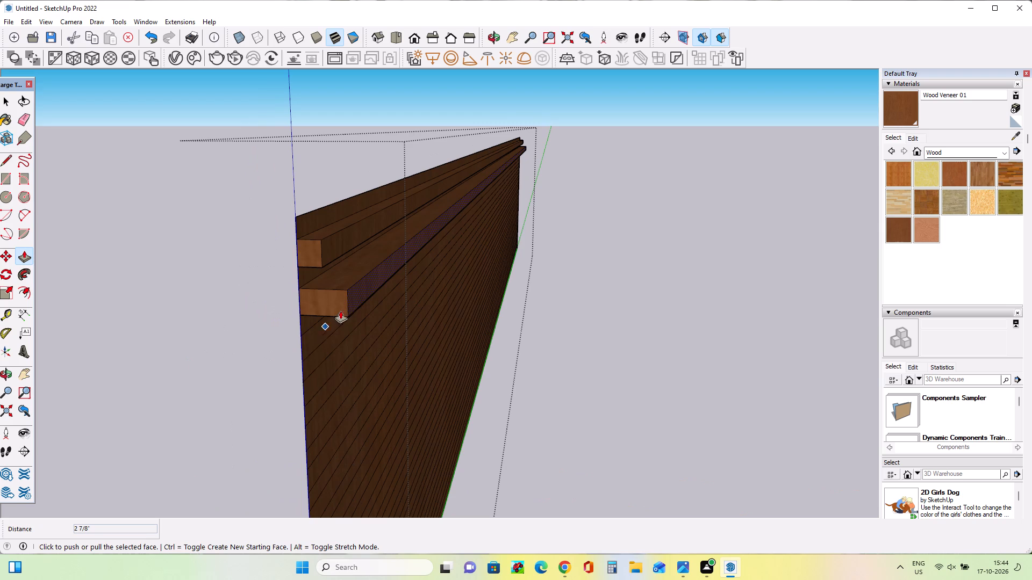
left_click(354, 299)
left_click(327, 255)
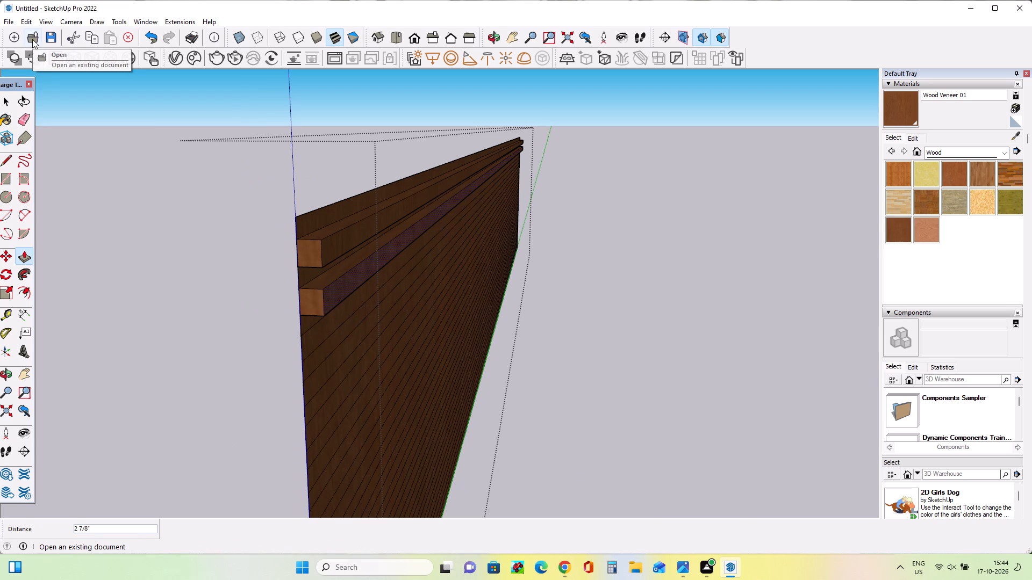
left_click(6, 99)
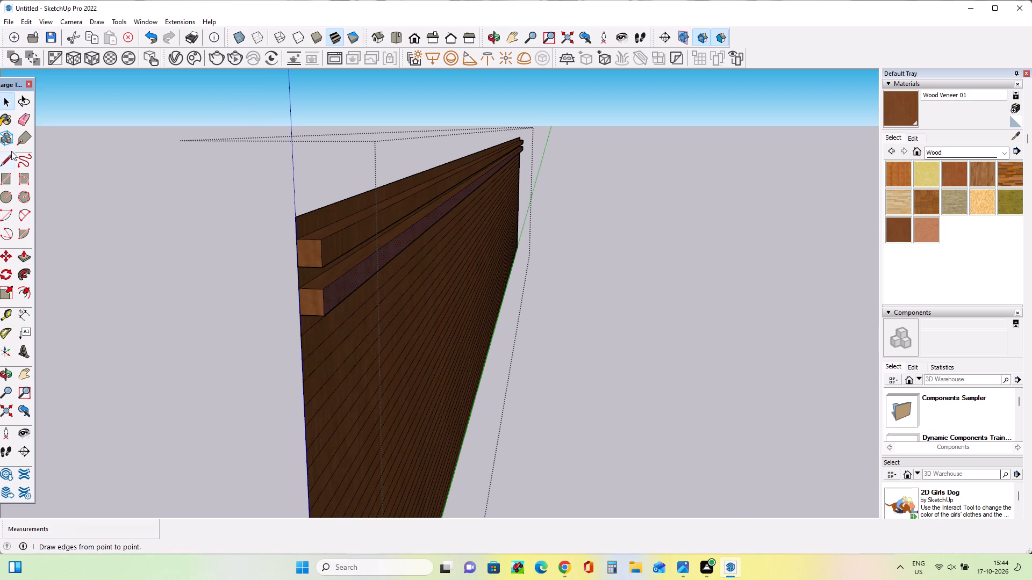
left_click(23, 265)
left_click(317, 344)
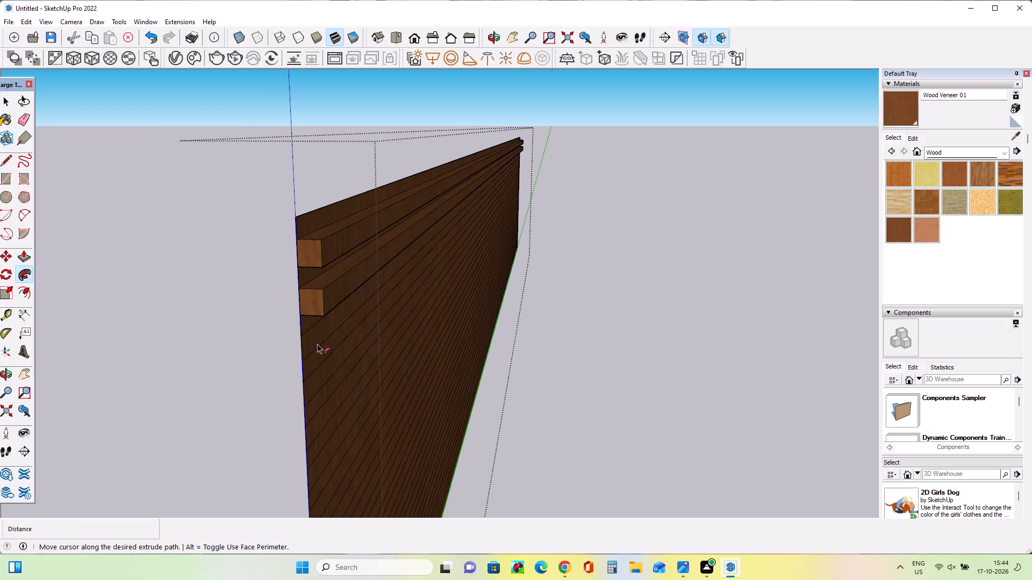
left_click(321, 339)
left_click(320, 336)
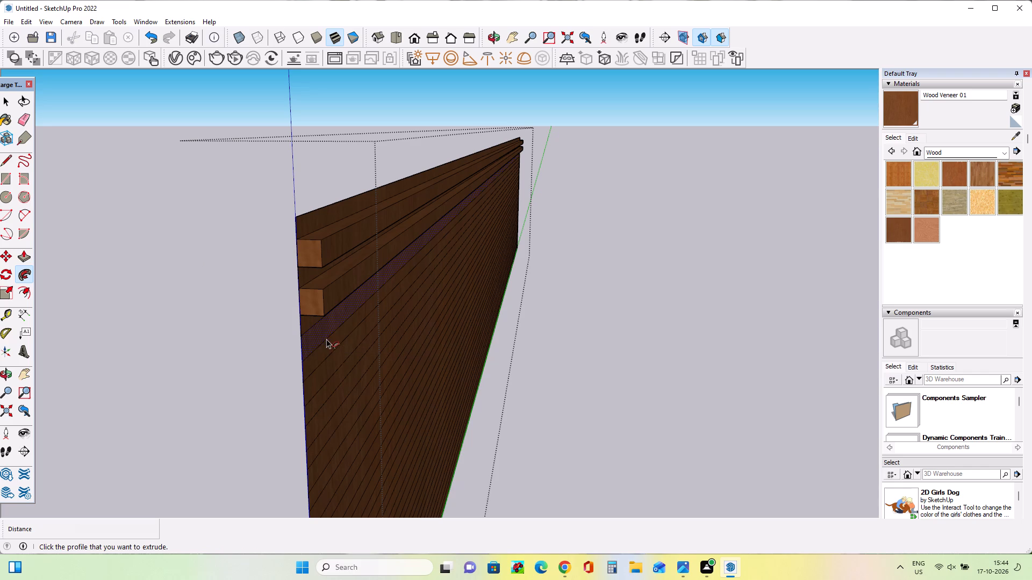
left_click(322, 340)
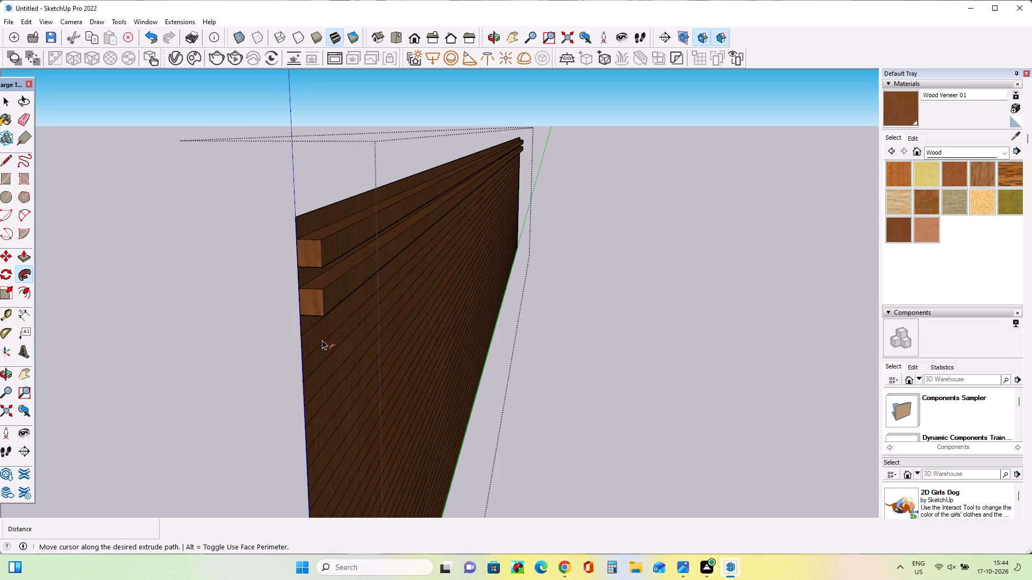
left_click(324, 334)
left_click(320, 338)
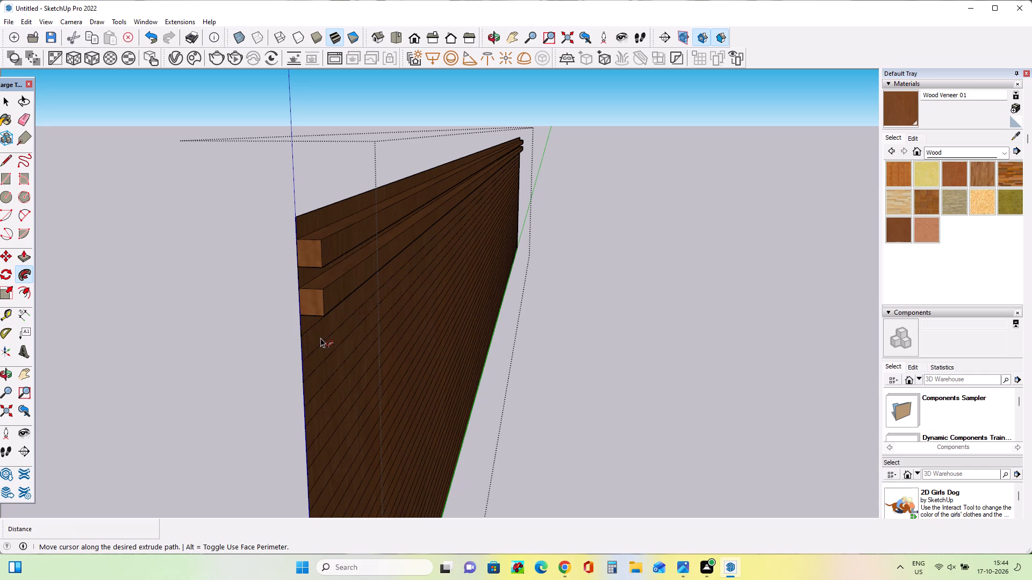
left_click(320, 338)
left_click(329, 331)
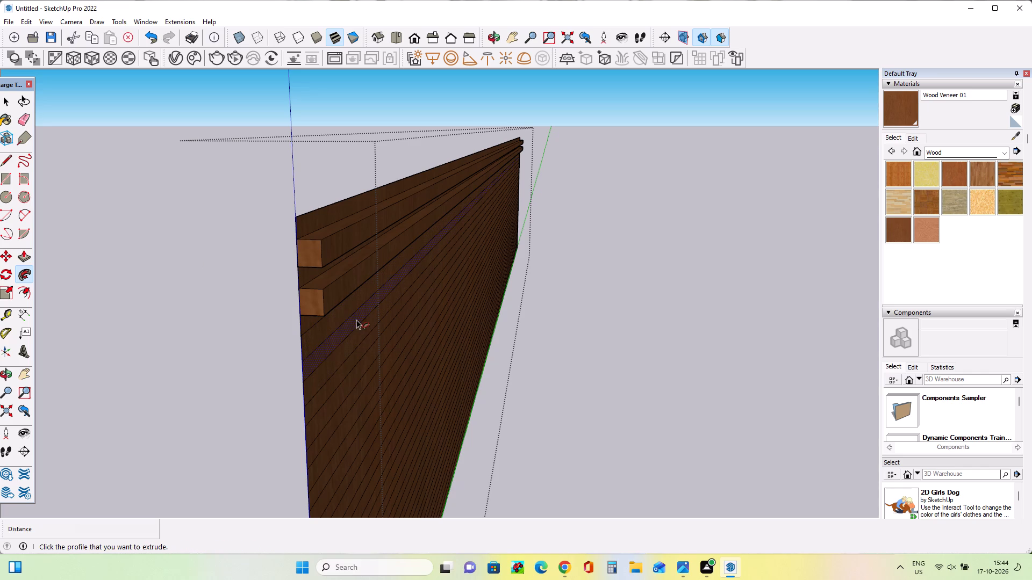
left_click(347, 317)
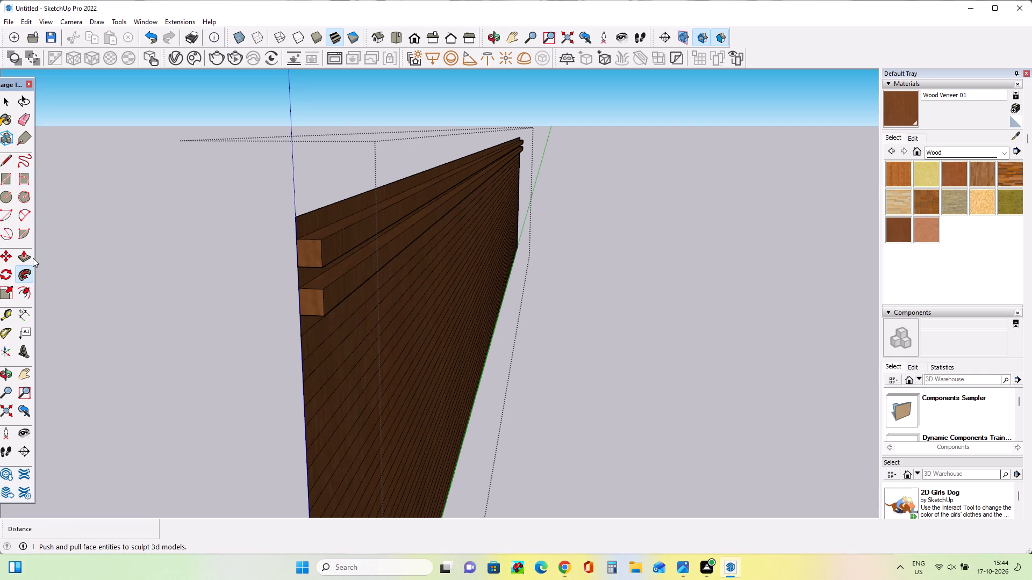
Push/pull the sixth, eighth, tenth and twelfth strips from the top out 2 7/8", flush with the raised strips above.
left_click(30, 258)
left_click(312, 338)
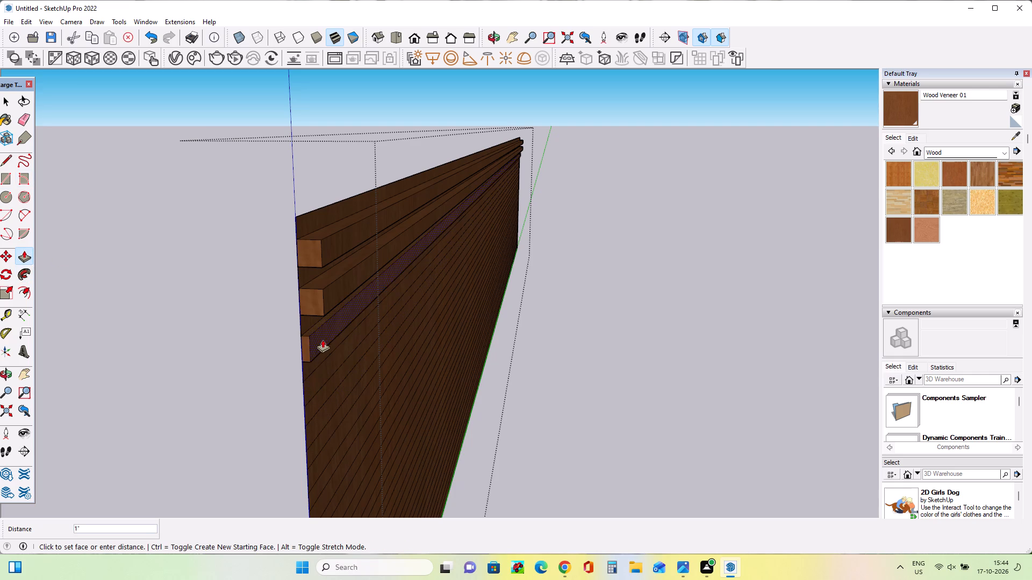
left_click(331, 292)
middle_click_drag(322, 371, 307, 311)
left_click(323, 392)
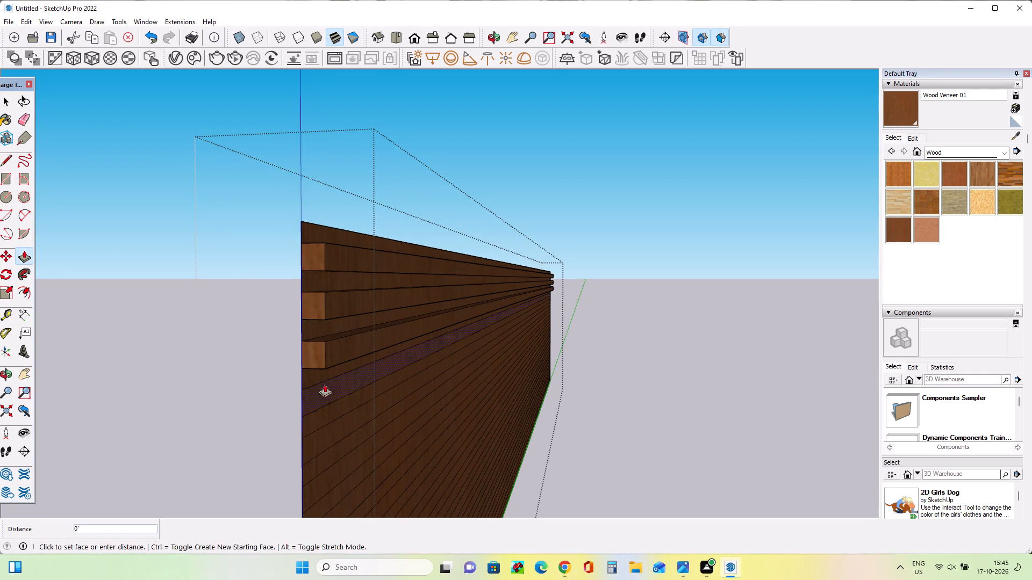
left_click(352, 379)
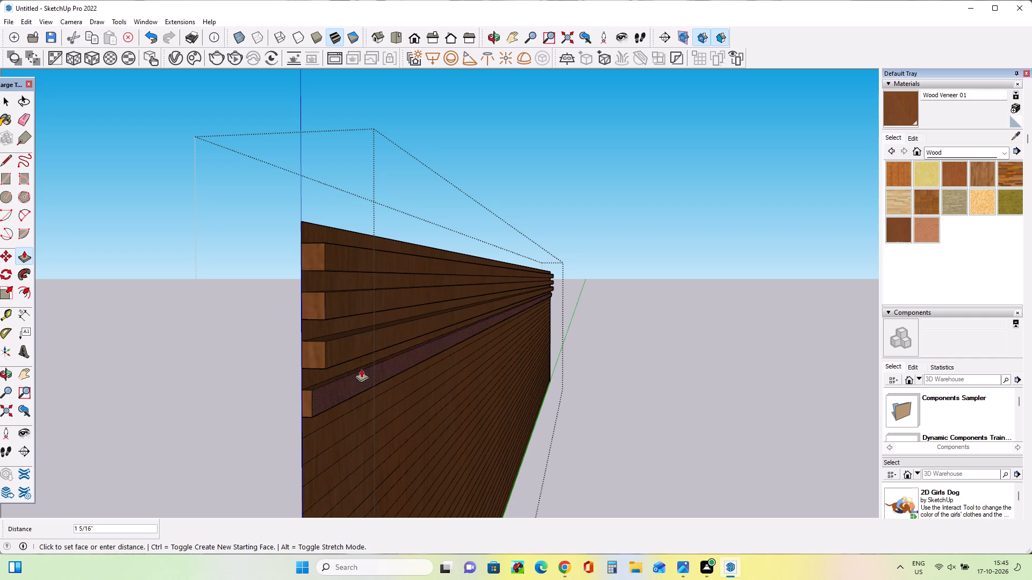
left_click(353, 347)
left_click(340, 433)
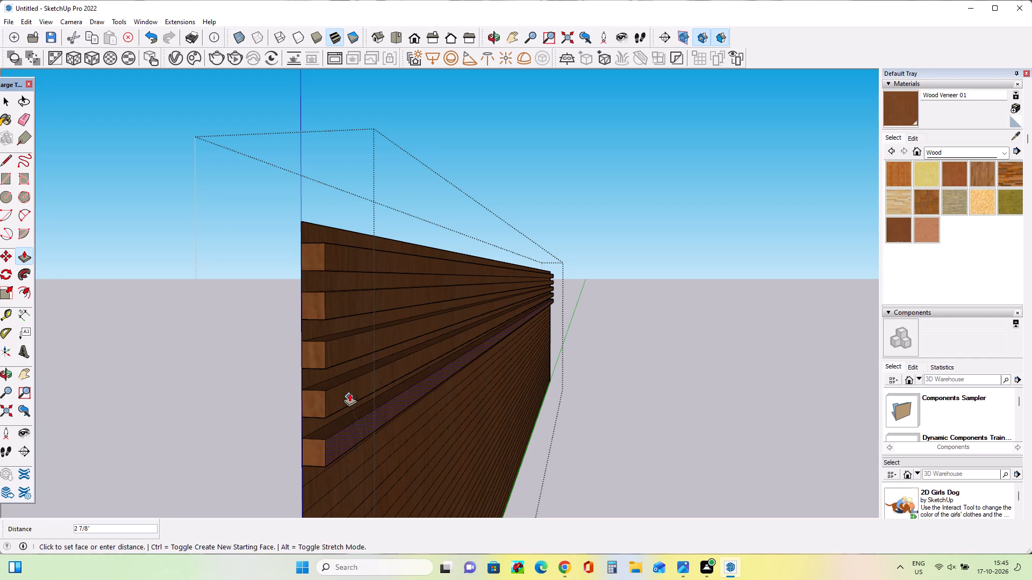
left_click(349, 391)
left_click(369, 457)
left_click(368, 422)
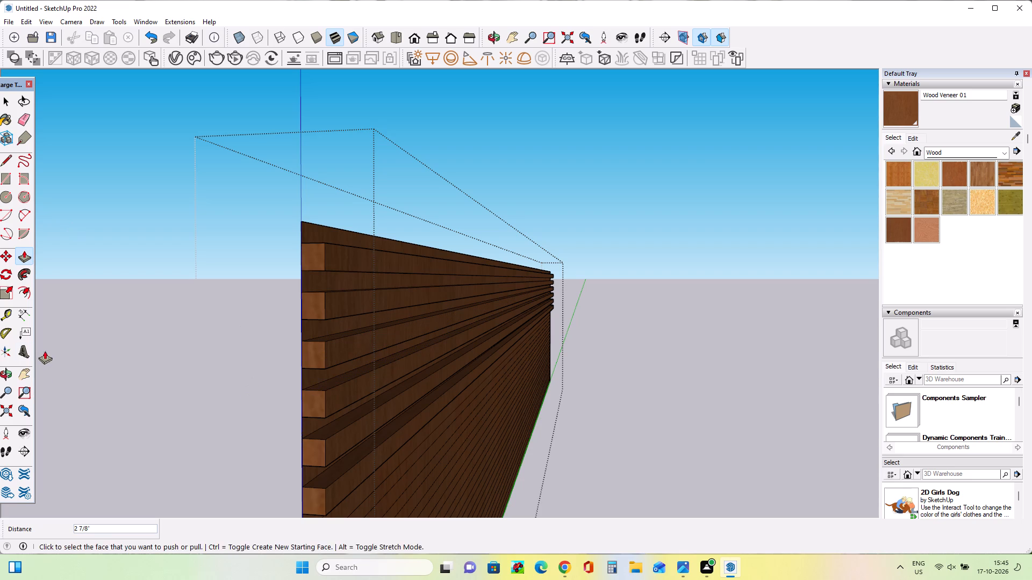
Pull the next three alternate strips, from the fourteenth to the eighteenth from the top, out 2 7/8" to match the raised ones.
left_click(27, 375)
left_click_drag(234, 385, 223, 321)
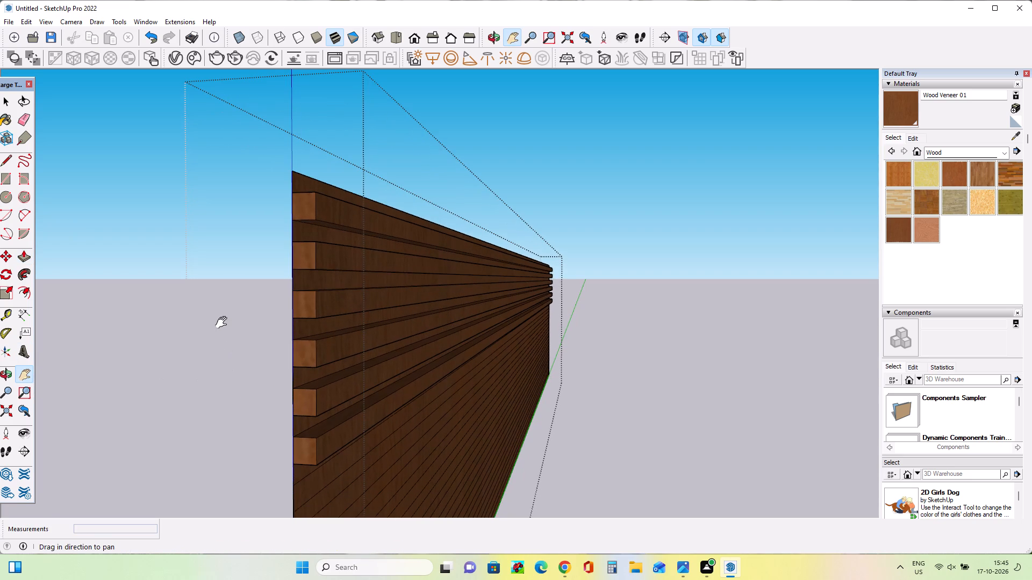
left_click_drag(289, 417, 250, 327)
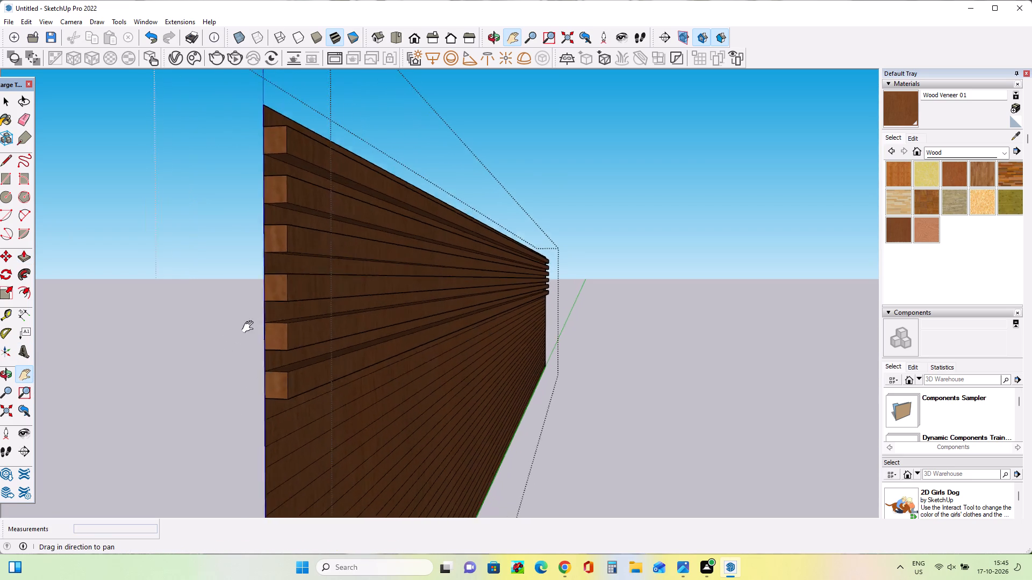
left_click_drag(250, 327, 243, 300)
middle_click_drag(266, 498, 230, 487)
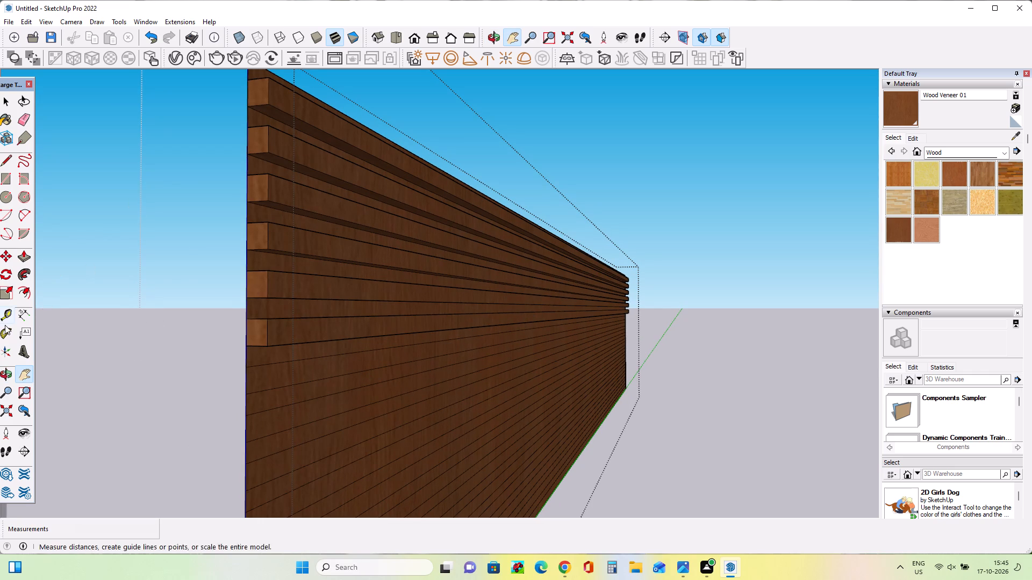
left_click(22, 256)
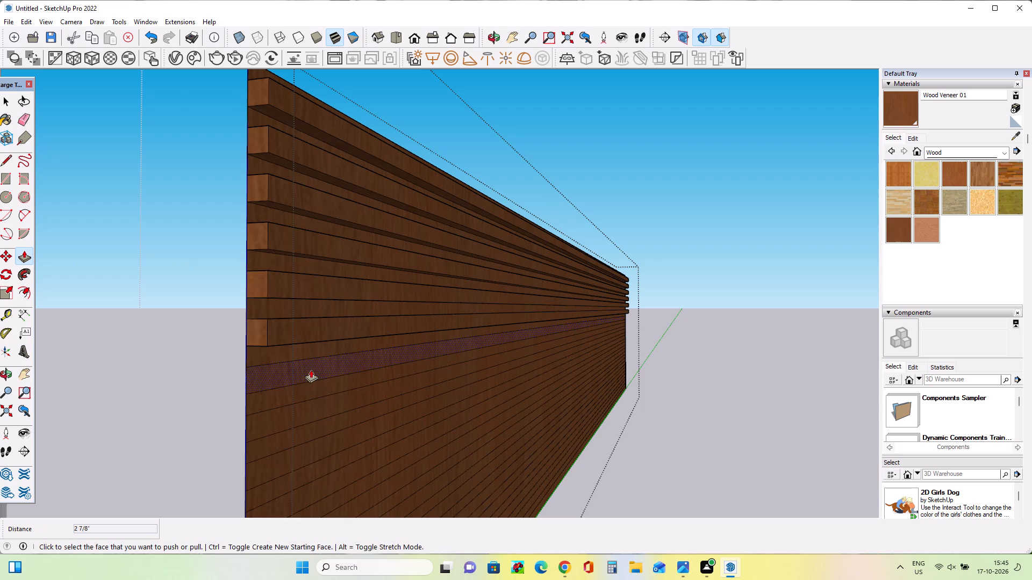
left_click(311, 369)
left_click(292, 326)
left_click(302, 409)
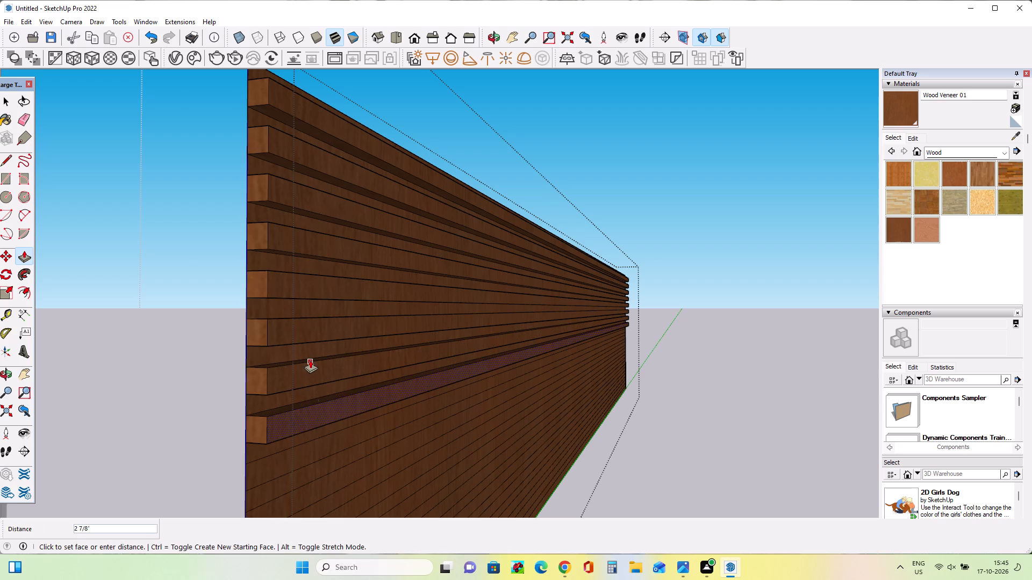
left_click(310, 360)
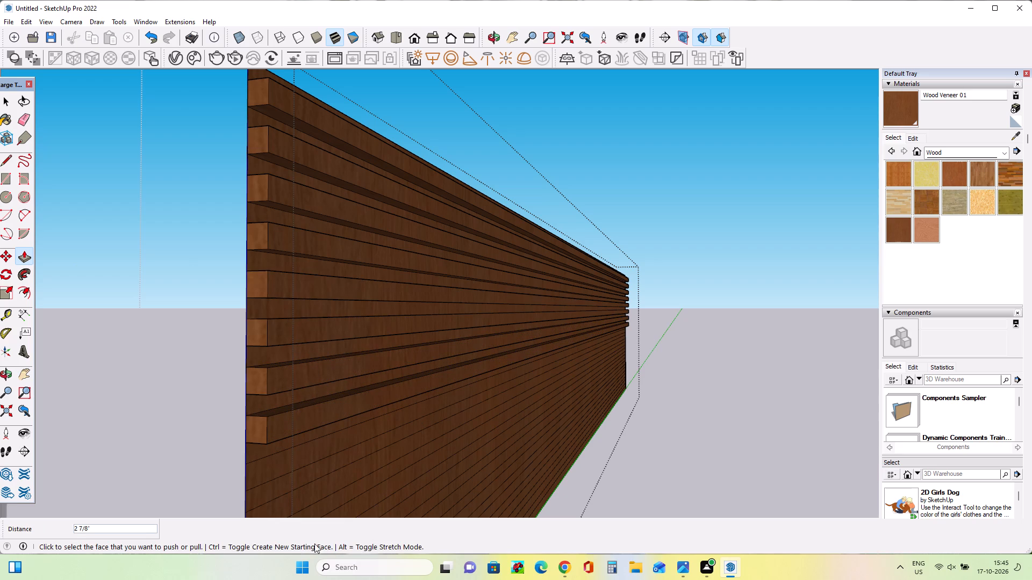
left_click(333, 438)
left_click(341, 396)
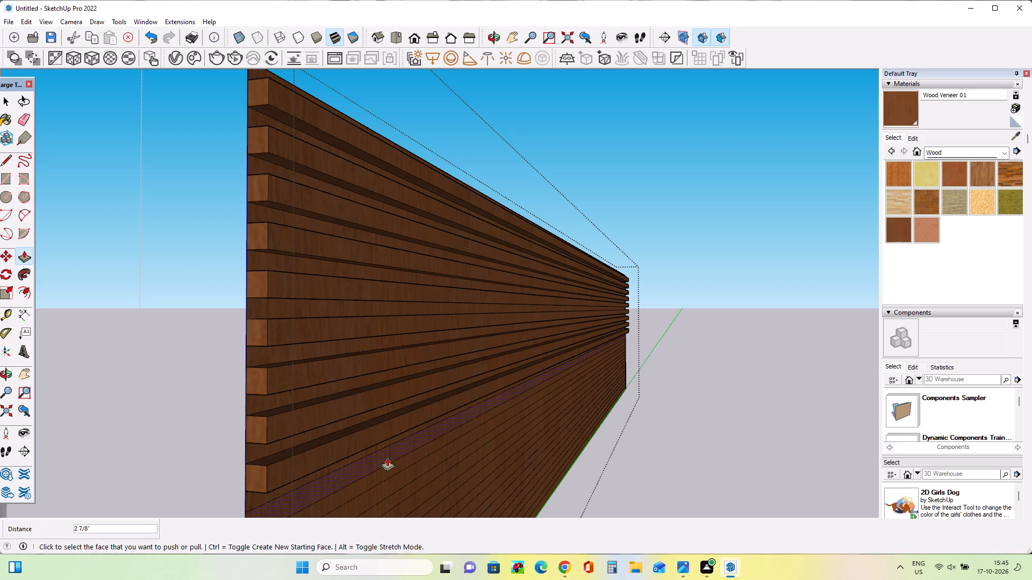
Pull the next four alternate strips below the eighteenth out 2 7/8", each flush with the raised strip above it.
left_click(387, 458)
left_click(375, 434)
left_click(415, 471)
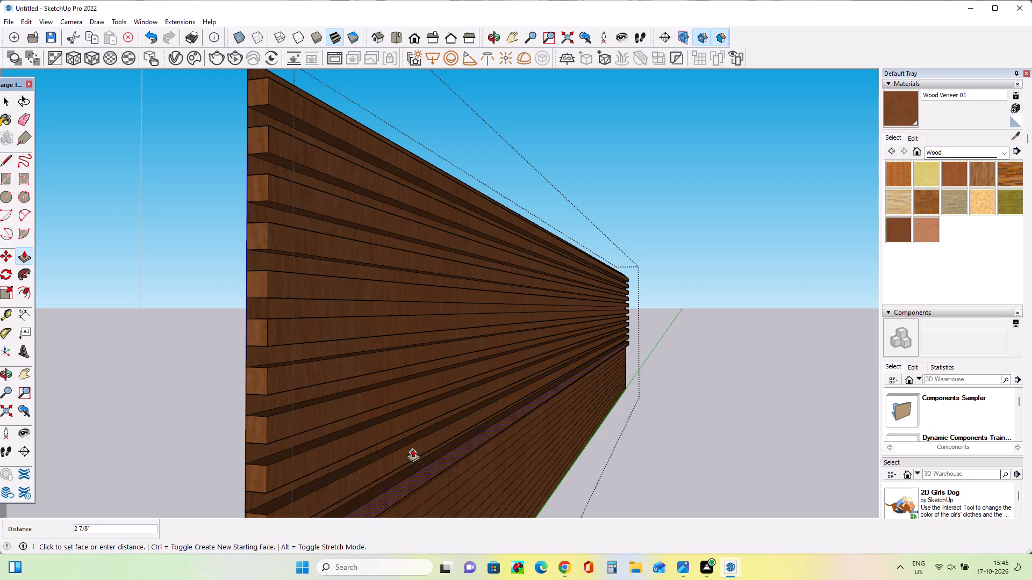
left_click(413, 449)
left_click(441, 482)
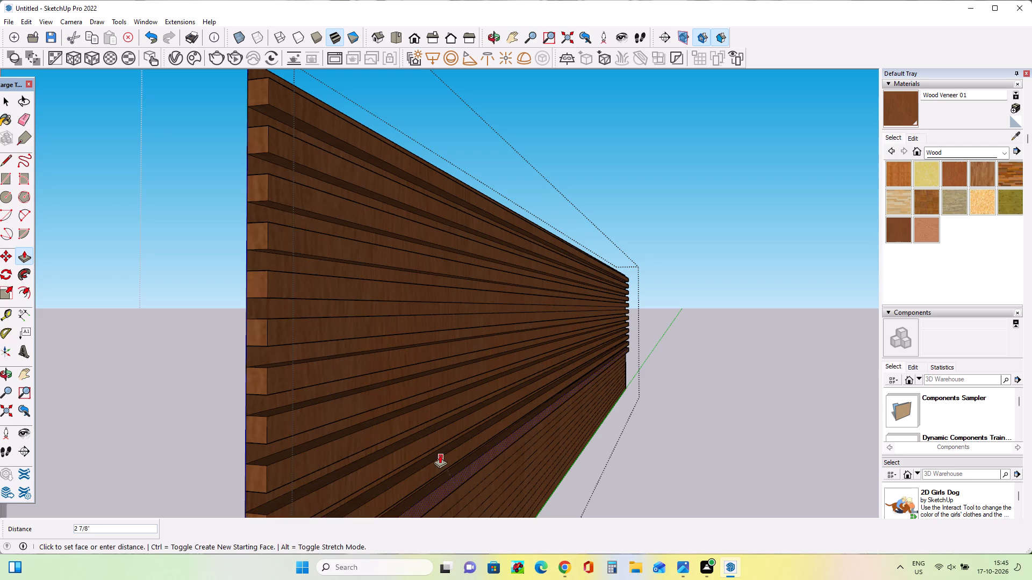
left_click(440, 455)
left_click(478, 485)
left_click(474, 470)
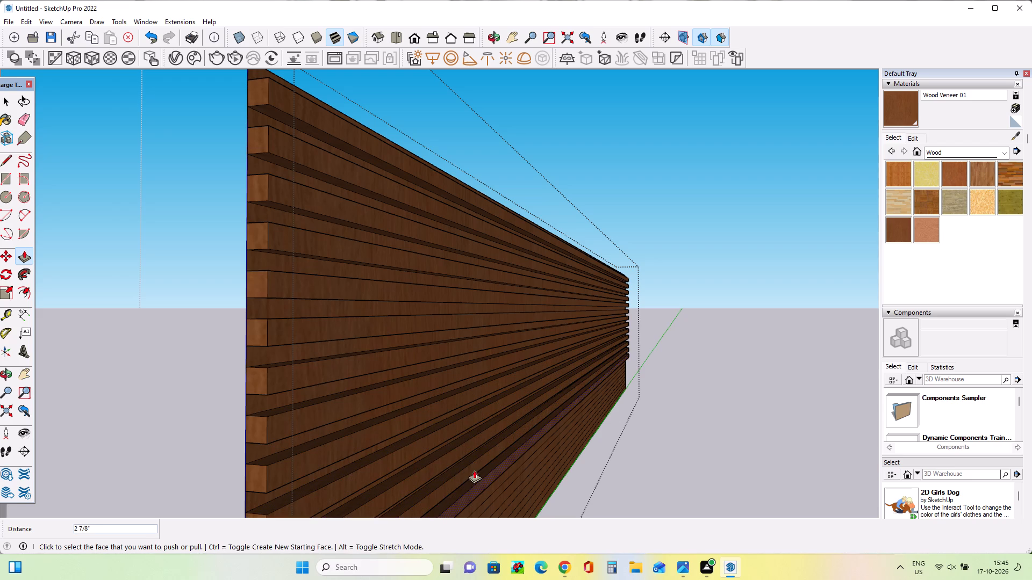
Pull the next three alternate strips in the lower part of the wood panel out 2 7/8", flush with the raised strips.
middle_click_drag(540, 476, 435, 381)
scroll(435, 381, "down", 3)
middle_click_drag(223, 383, 254, 433)
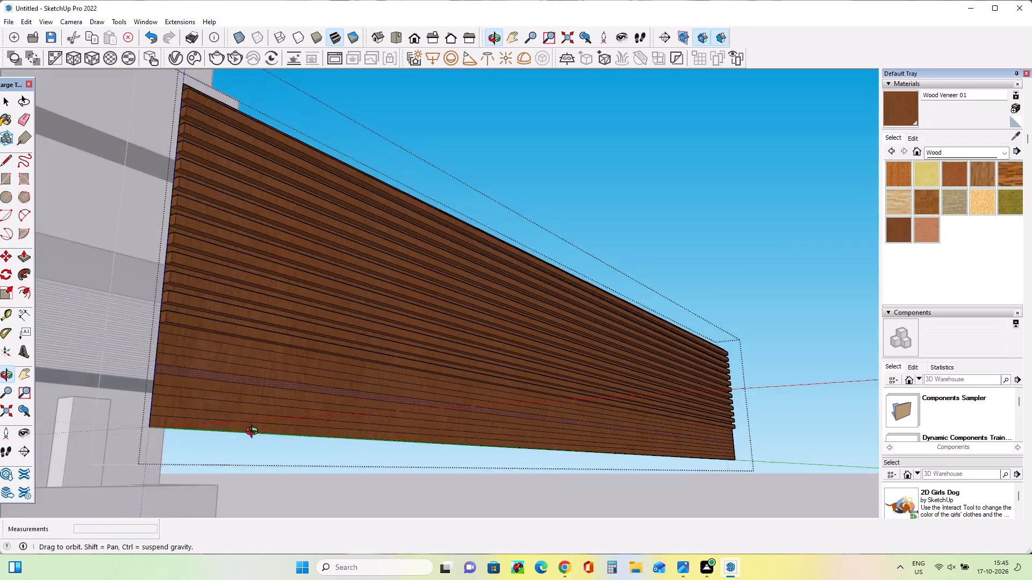
middle_click_drag(254, 433, 255, 434)
scroll(196, 350, "up", 7)
left_click(193, 337)
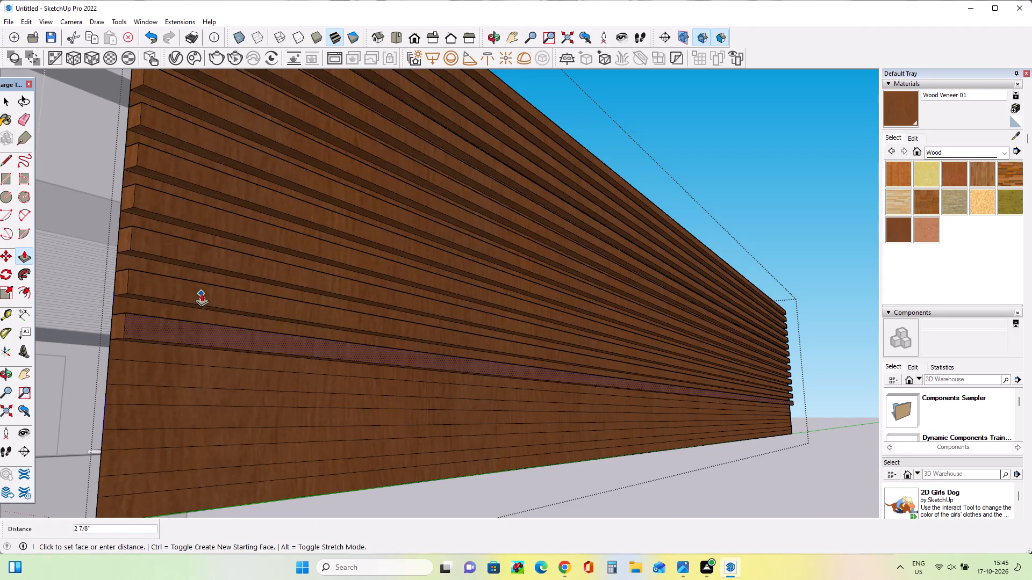
left_click(202, 293)
left_click(209, 370)
left_click(214, 328)
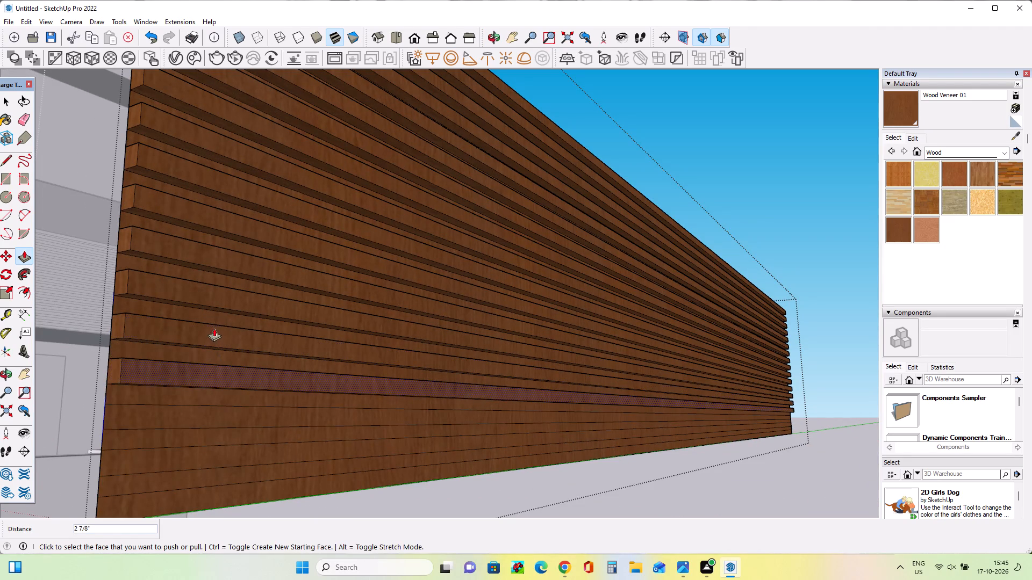
left_click(225, 412)
left_click(227, 371)
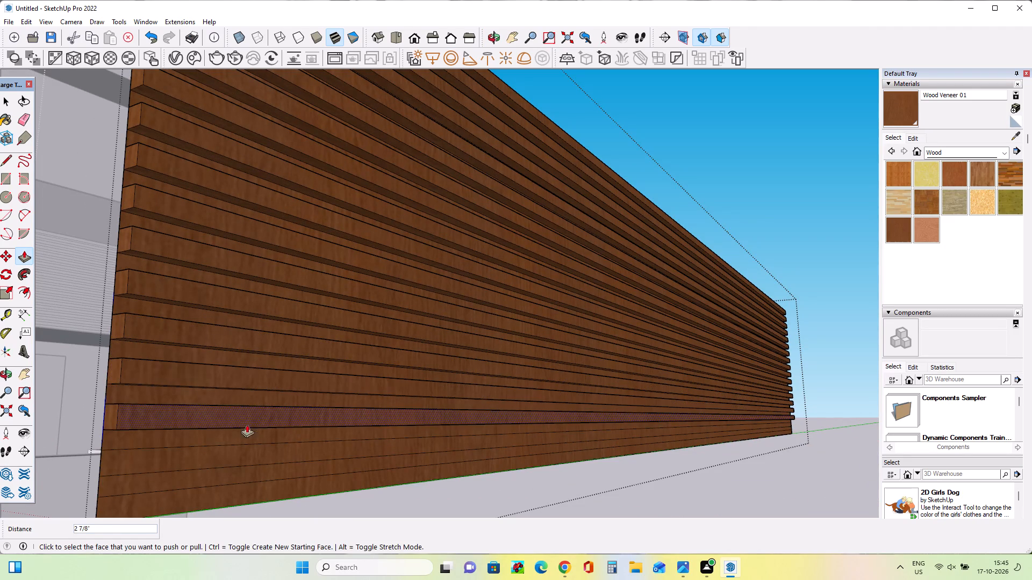
Pull the last two alternate strips at the bottom of the wood panel out 2 7/8" and leave the group's editing mode.
left_click(250, 448)
left_click(247, 407)
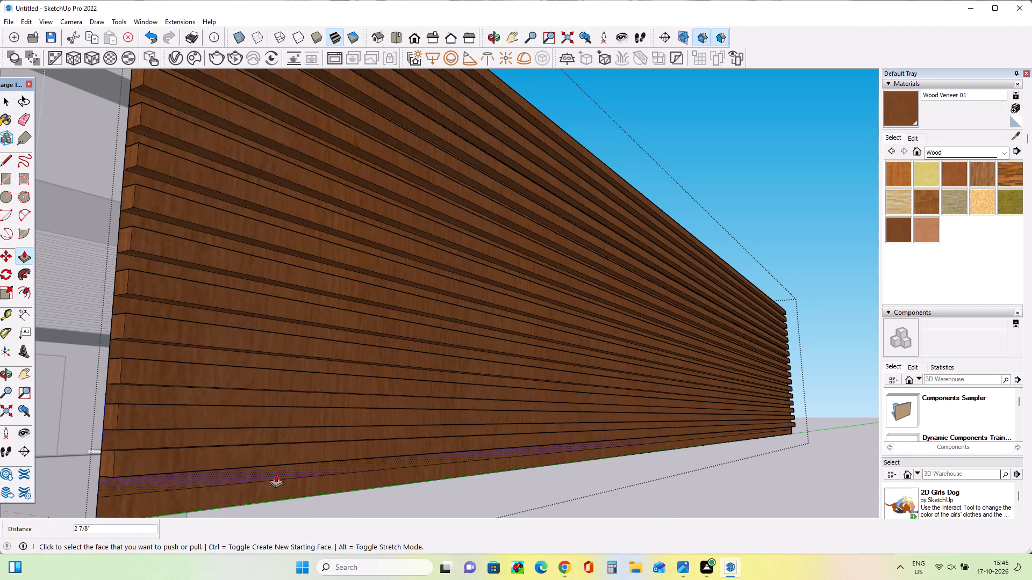
left_click(277, 485)
left_click(276, 445)
scroll(315, 437, "down", 3)
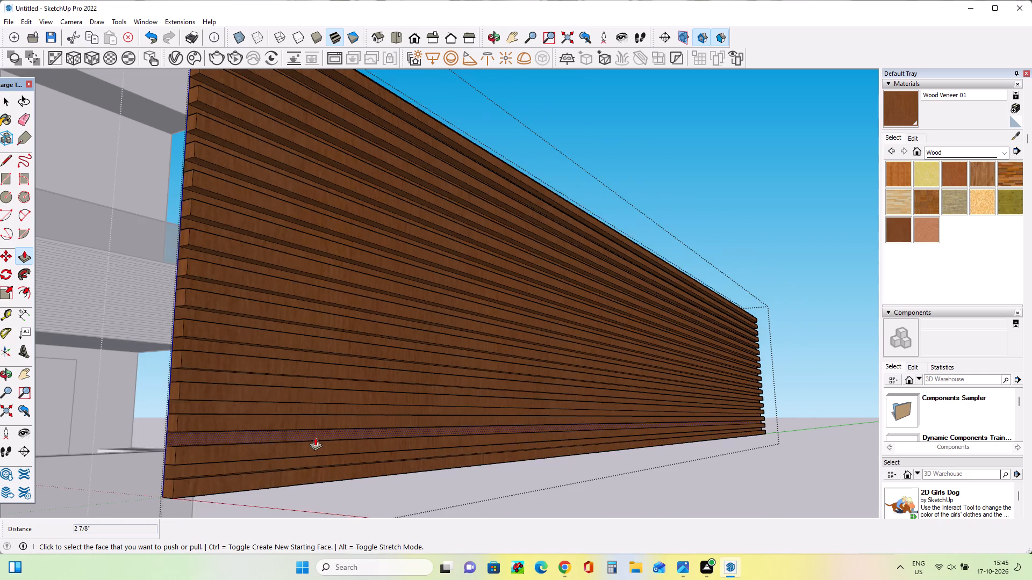
scroll(315, 437, "down", 9)
middle_click_drag(325, 451, 354, 555)
scroll(354, 555, "down", 4)
scroll(363, 446, "down", 5)
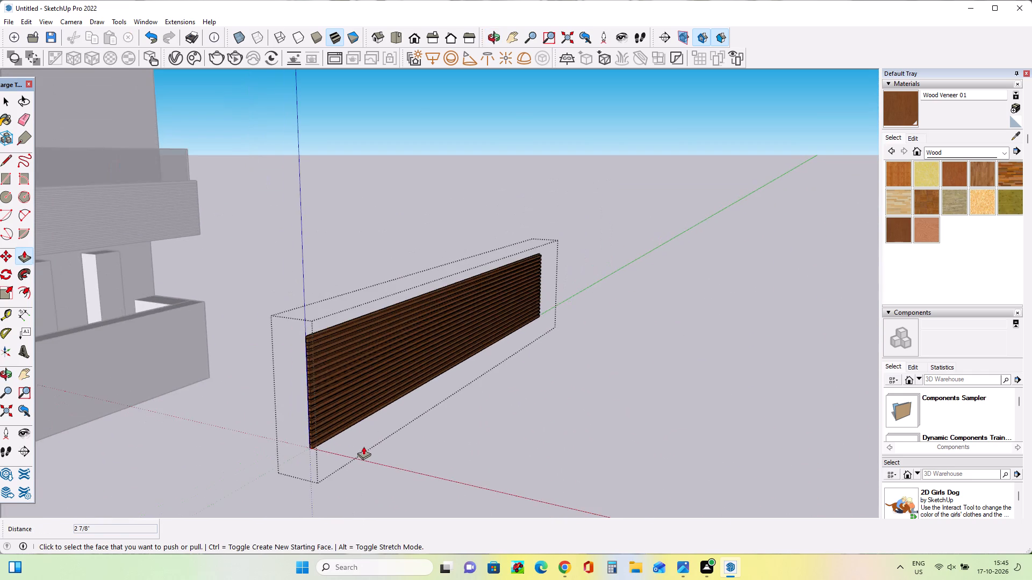
middle_click_drag(378, 460, 400, 494)
left_click(3, 97)
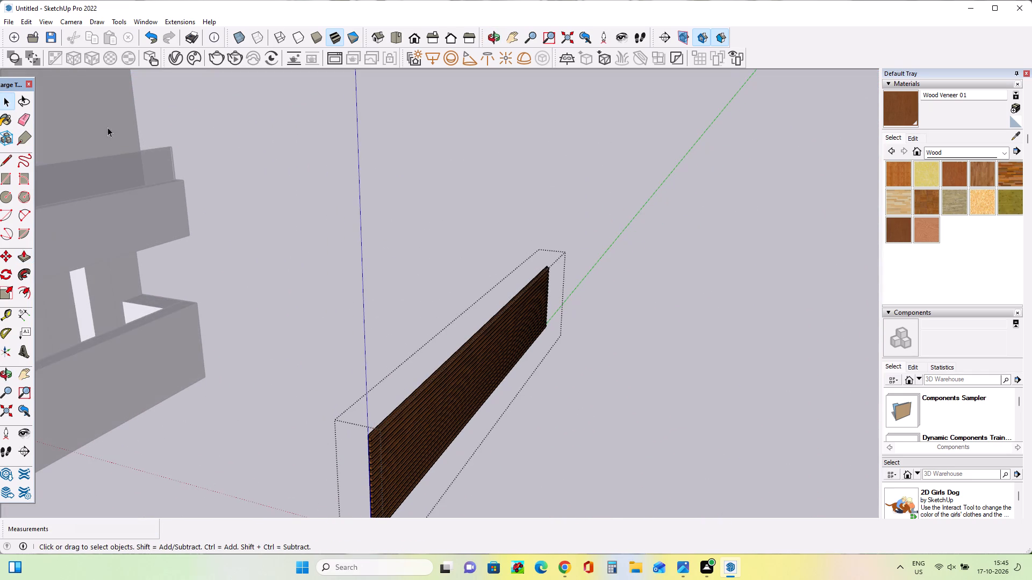
double_click(246, 197)
Select the finished wood-veneer strip panel and start Rotate on it.
left_click(455, 393)
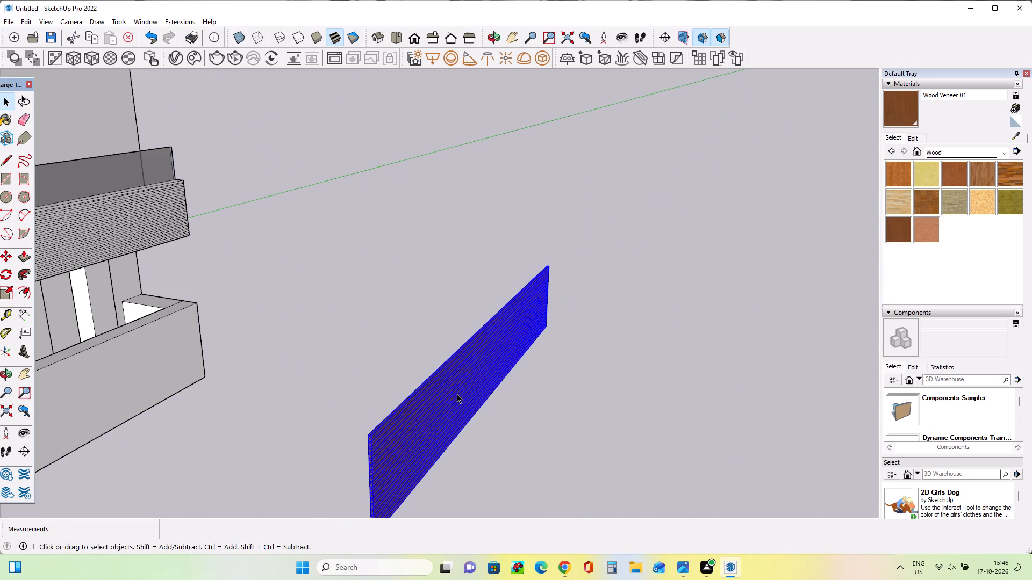
left_click(8, 275)
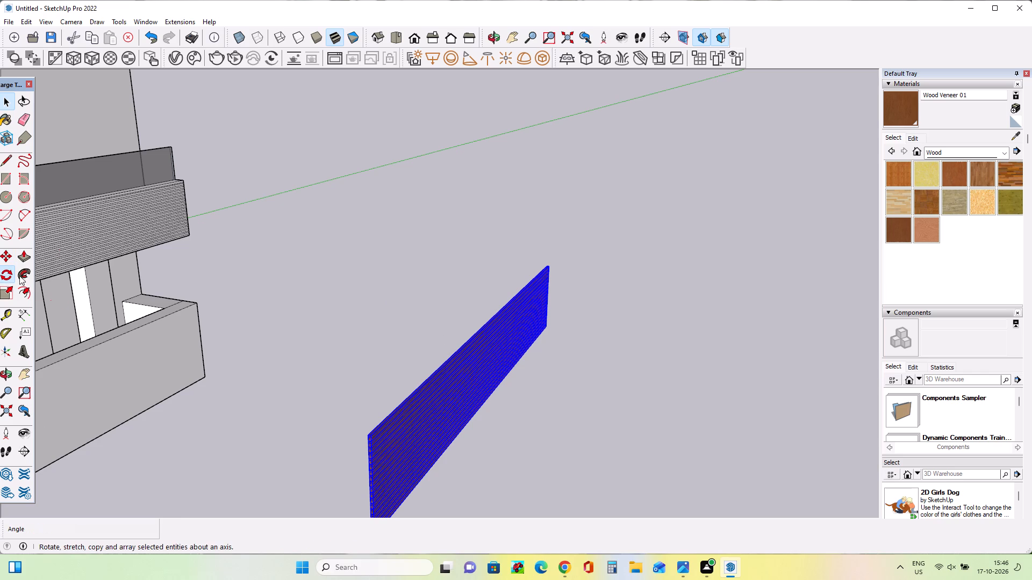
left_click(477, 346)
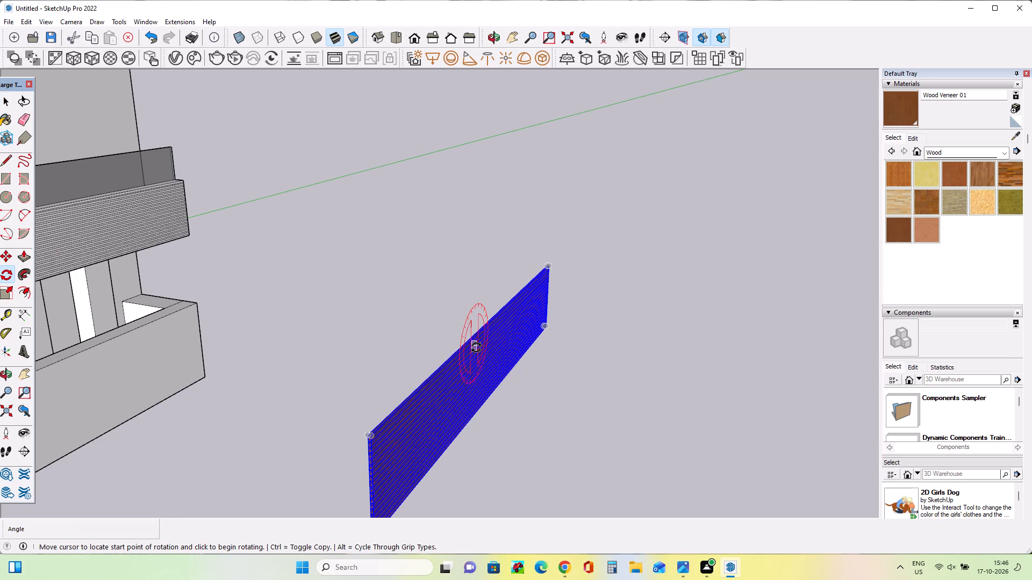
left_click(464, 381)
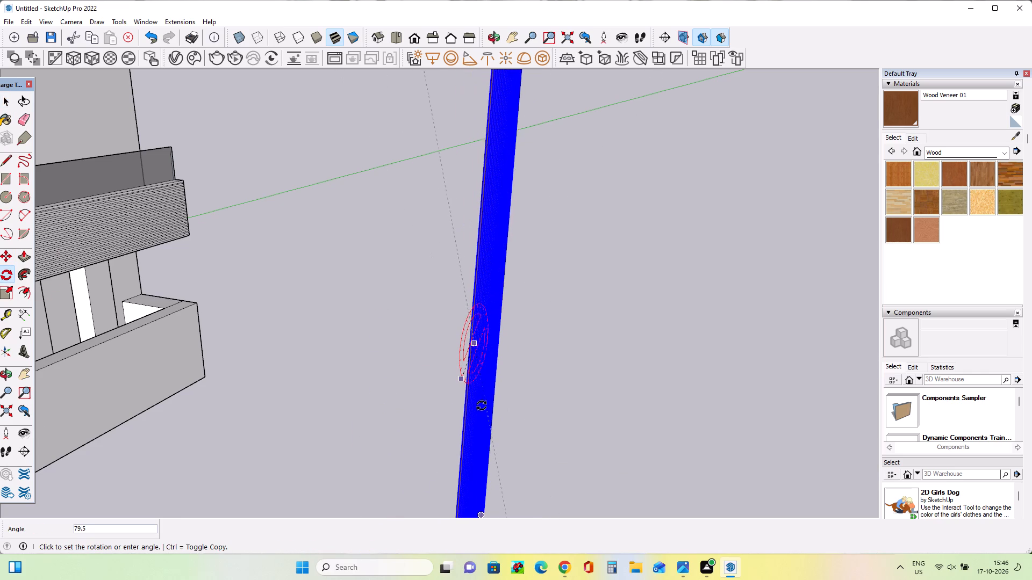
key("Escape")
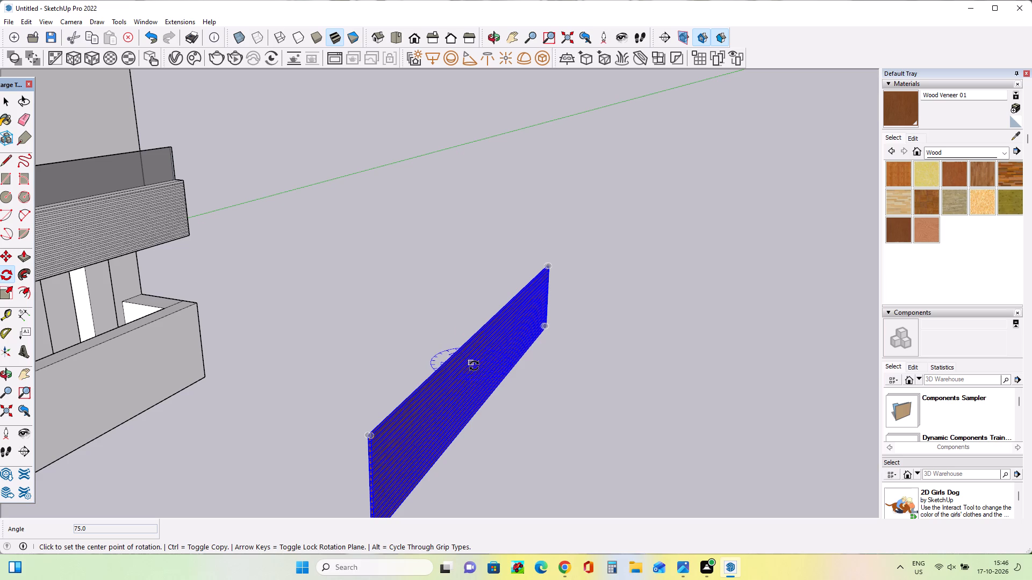
Rotate the wood-veneer panel 90° in its own vertical plane so it stands upright with its strips running vertically.
left_click(474, 366)
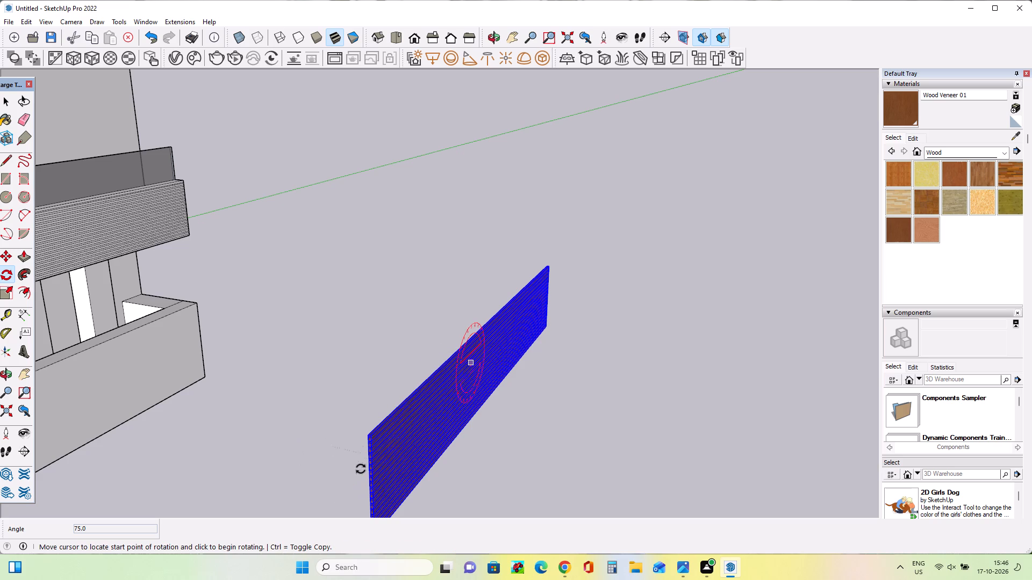
middle_click_drag(368, 466, 217, 427)
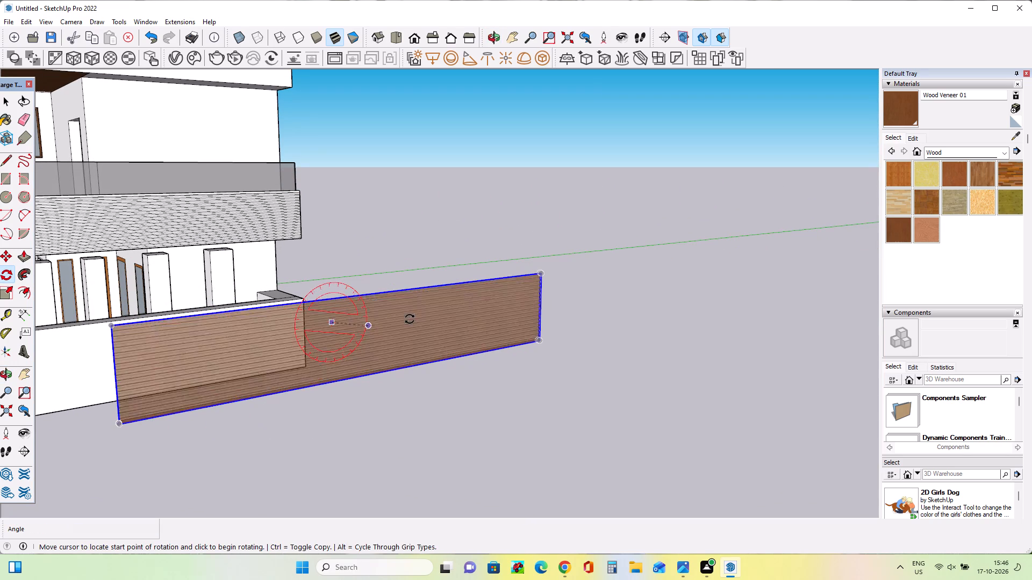
left_click(603, 291)
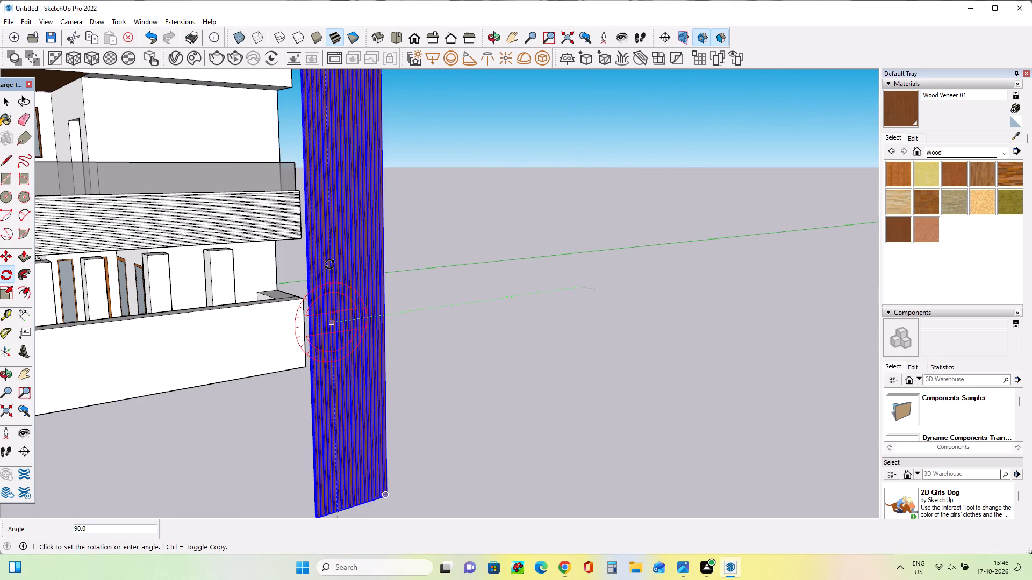
left_click(329, 264)
Rotate the upright panel 270° about the vertical axis so it lies parallel to the house's front facade.
middle_click_drag(417, 345, 452, 349)
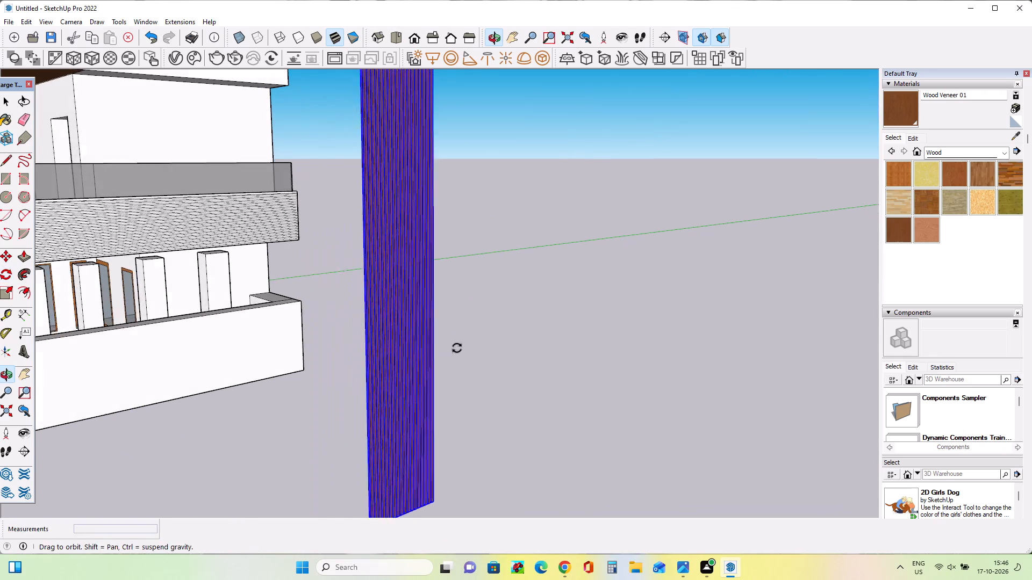
scroll(454, 346, "down", 7)
middle_click_drag(462, 439, 528, 453)
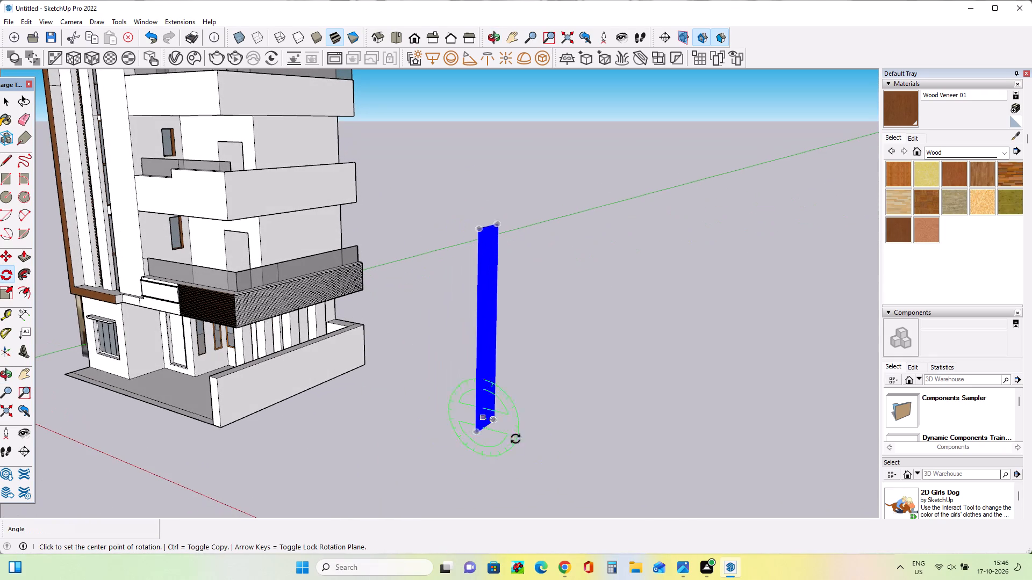
left_click(517, 454)
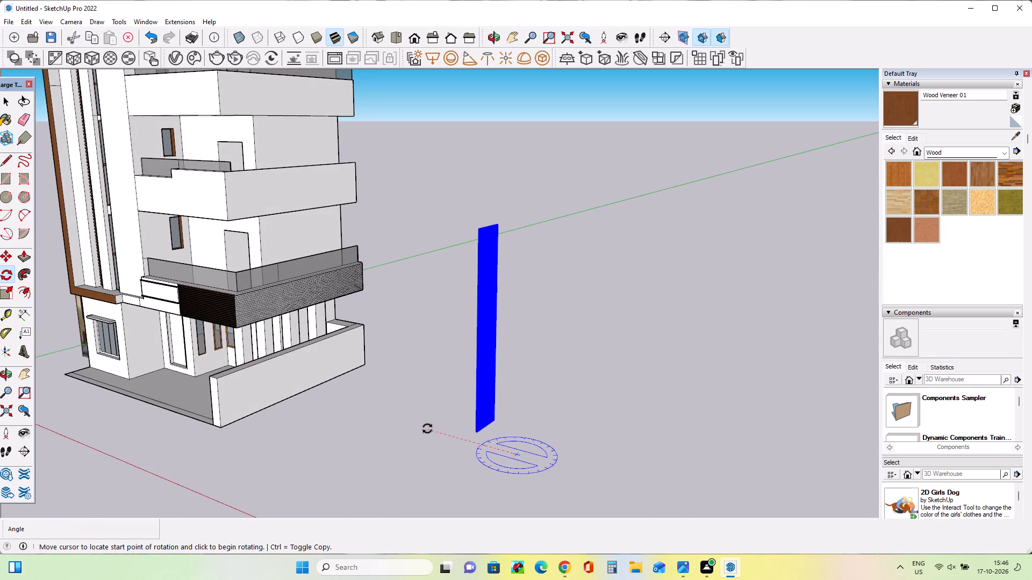
left_click(427, 429)
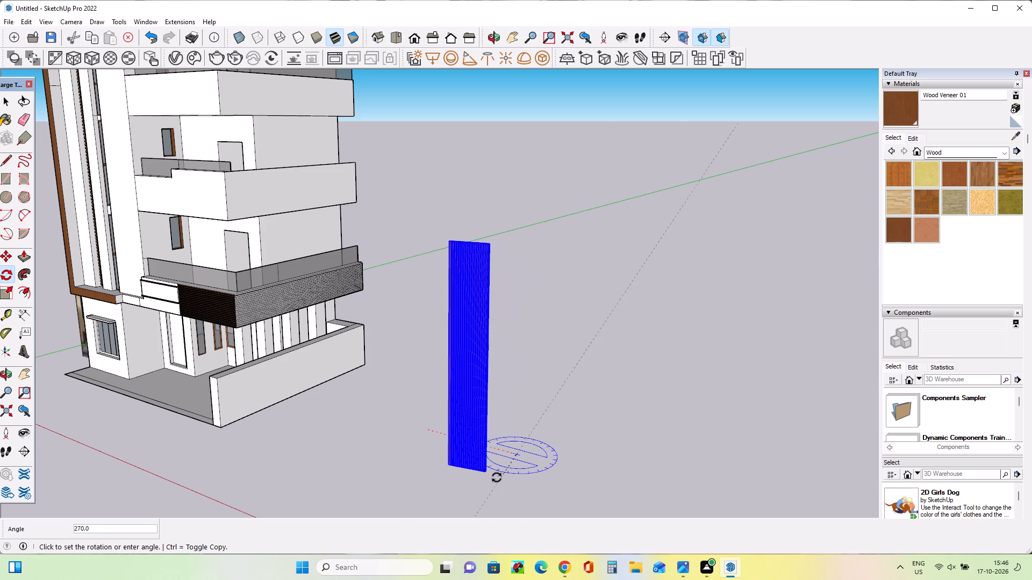
scroll(422, 463, "down", 8)
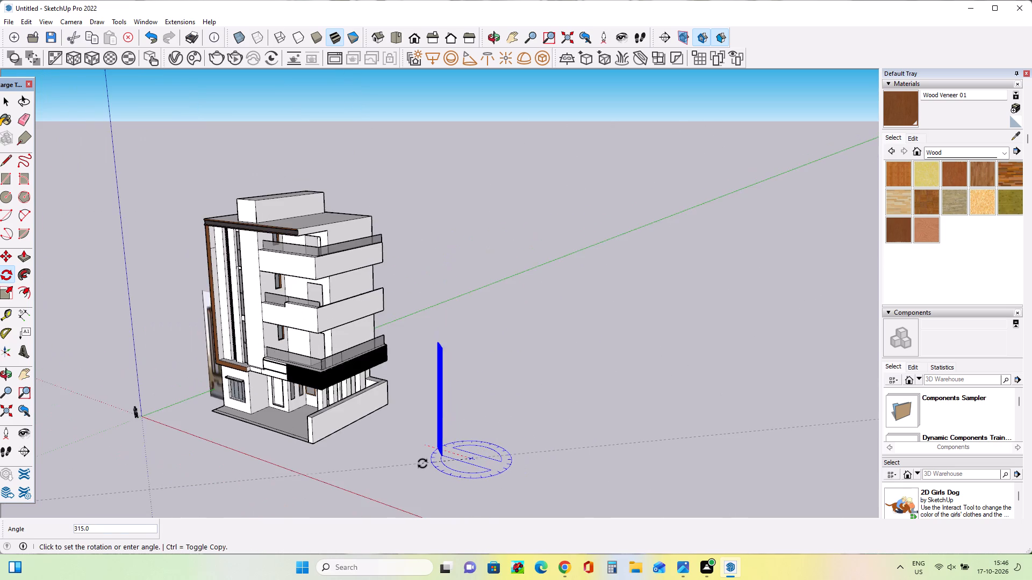
middle_click_drag(426, 468, 548, 472)
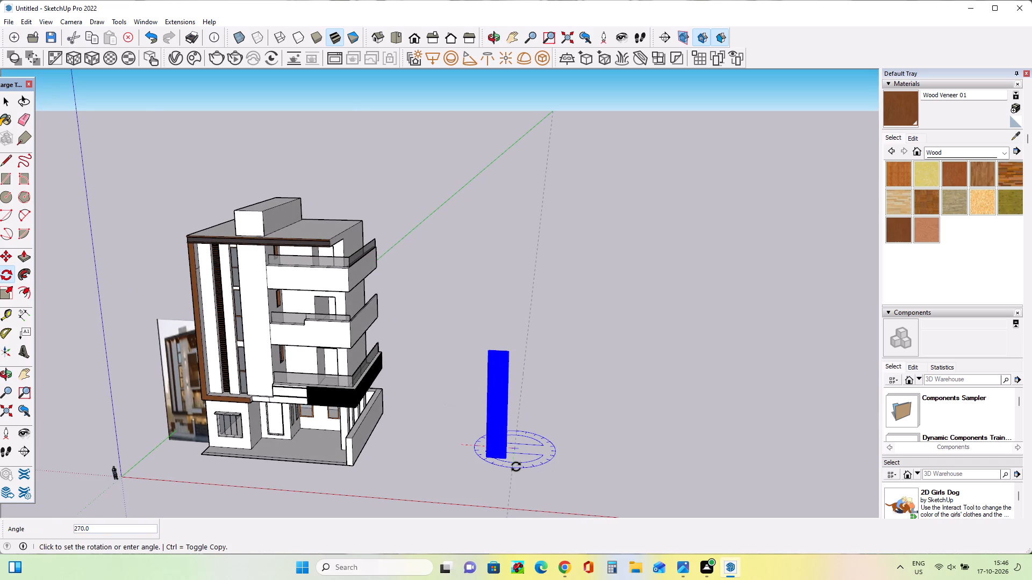
left_click(516, 467)
Scale the upright panel's thickness from its top edge by a red-axis factor of about -2.30, keeping green at 1.00.
scroll(441, 468, "up", 1)
middle_click_drag(442, 467, 532, 455)
scroll(501, 440, "up", 2)
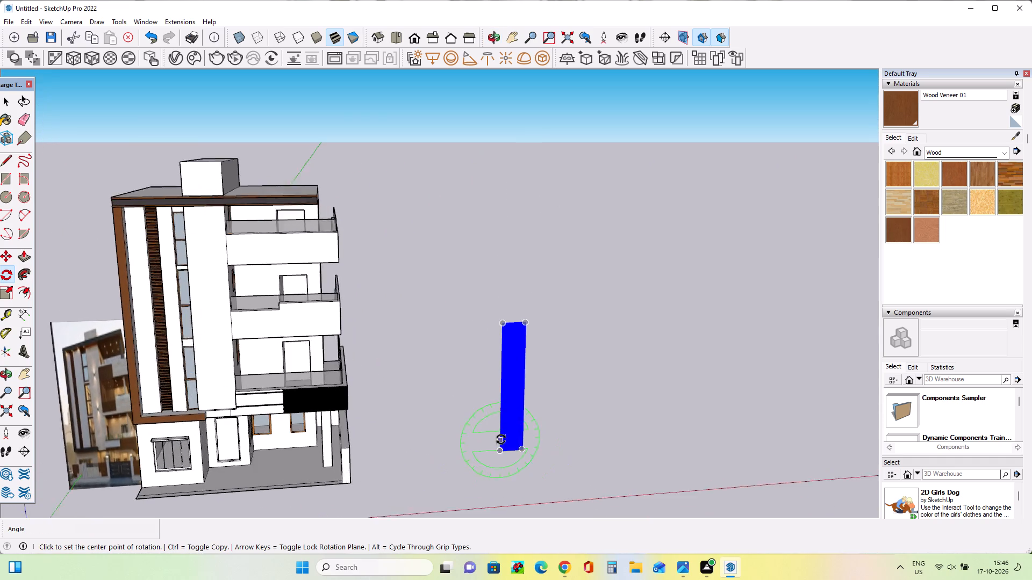
scroll(501, 439, "up", 1)
middle_click(506, 447)
left_click(7, 287)
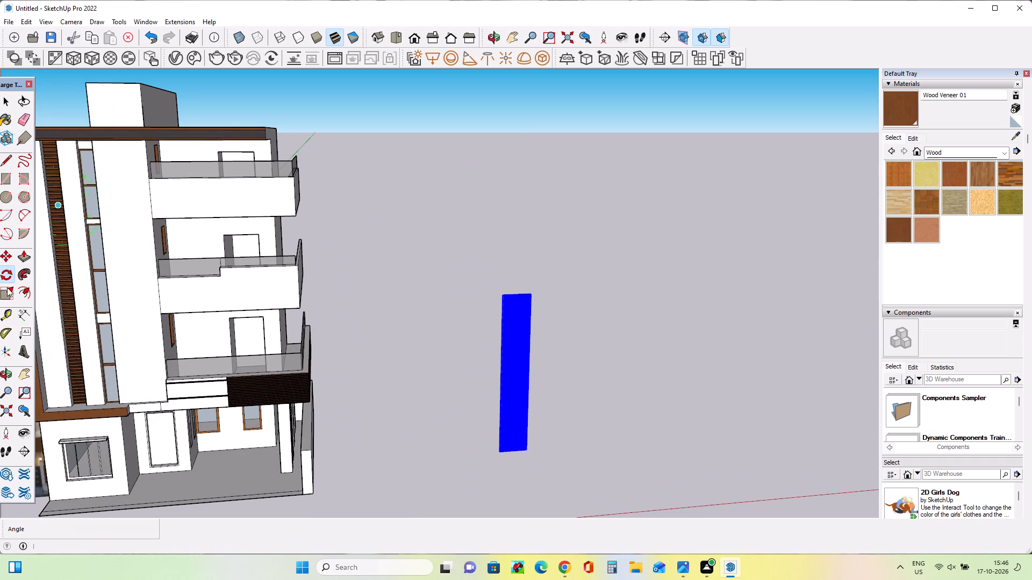
scroll(490, 294, "up", 2)
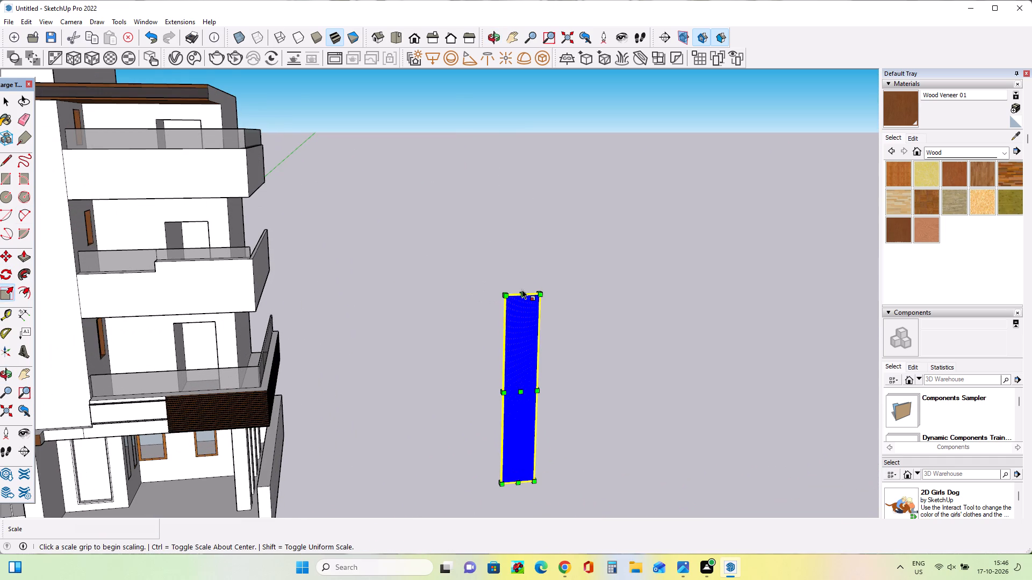
scroll(520, 285, "up", 20)
scroll(520, 285, "up", 1)
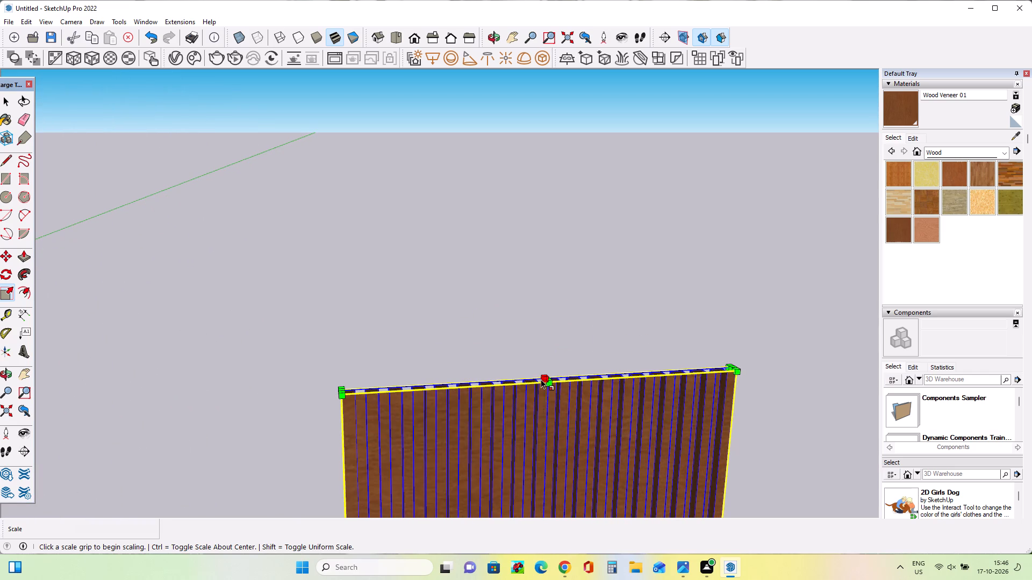
left_click(541, 379)
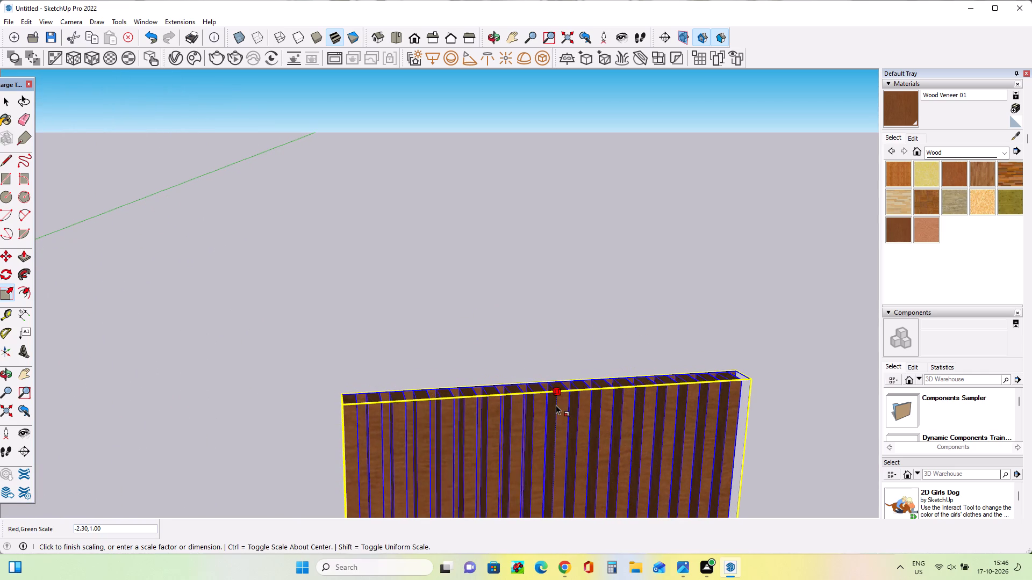
left_click(555, 402)
Scale the panel's height down from its top to a green-axis factor of about 0.63.
scroll(549, 381, "up", 3)
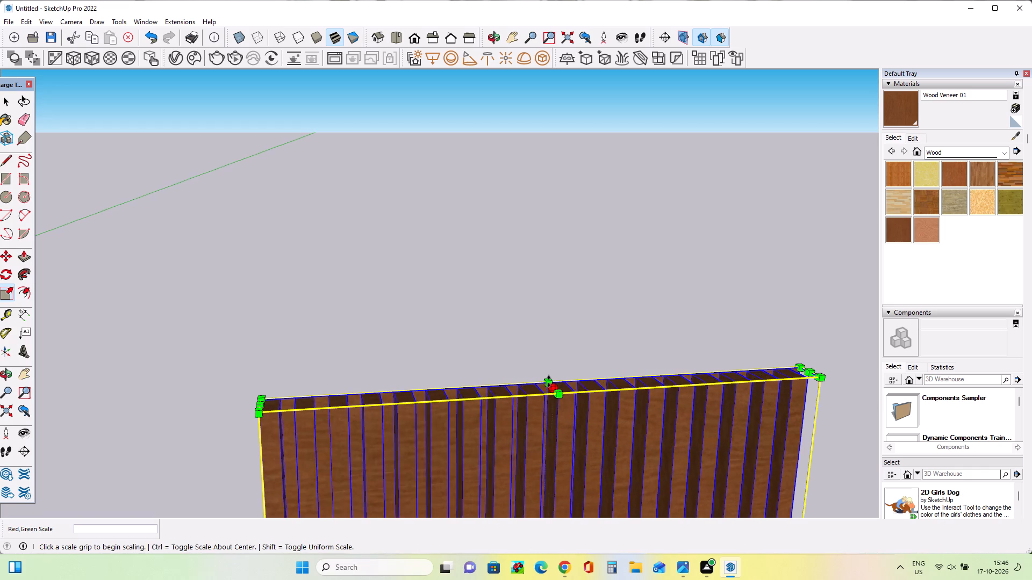
left_click(551, 388)
scroll(534, 431, "down", 4)
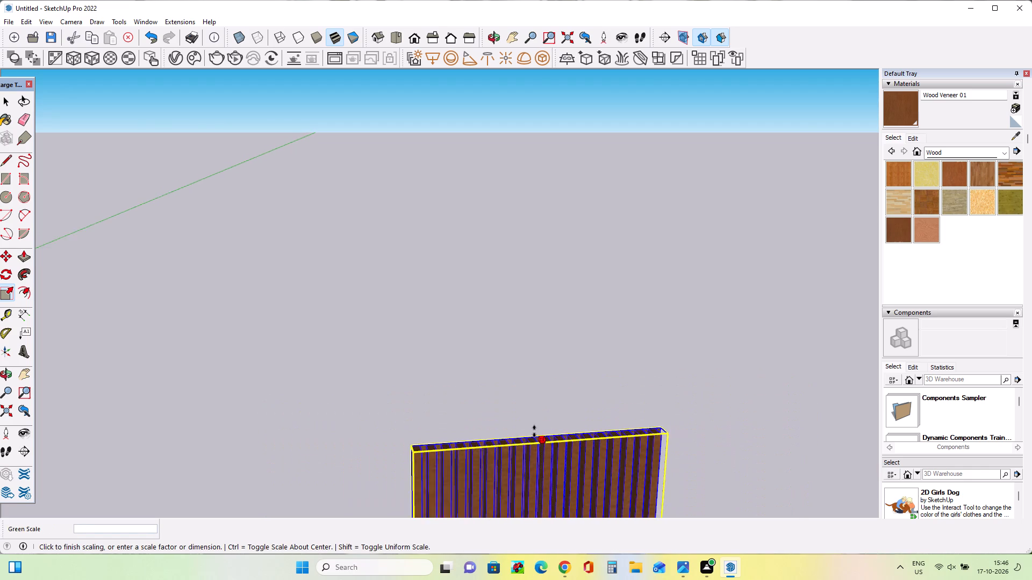
scroll(534, 431, "down", 20)
scroll(535, 430, "up", 1)
scroll(535, 430, "down", 8)
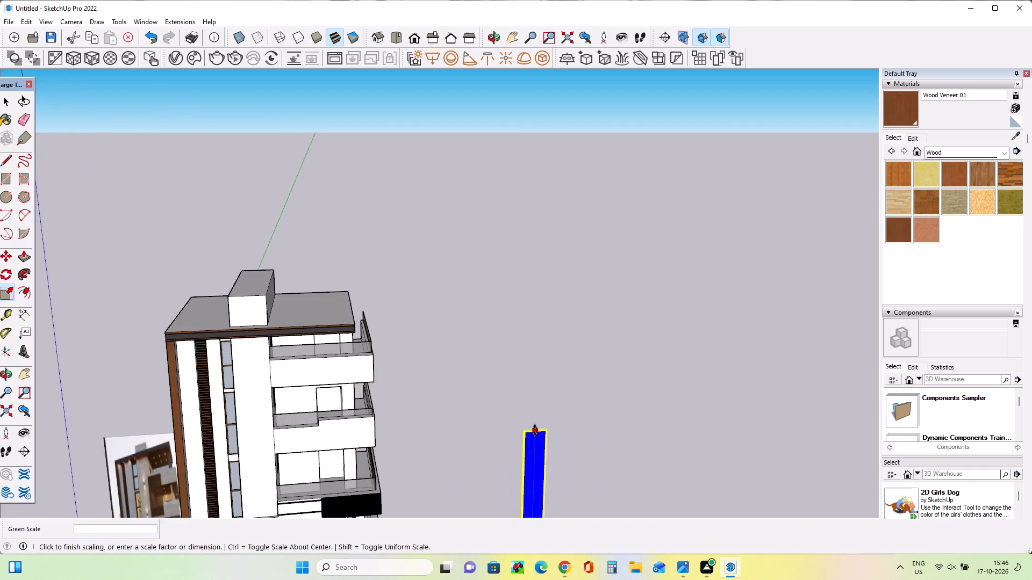
scroll(535, 430, "down", 2)
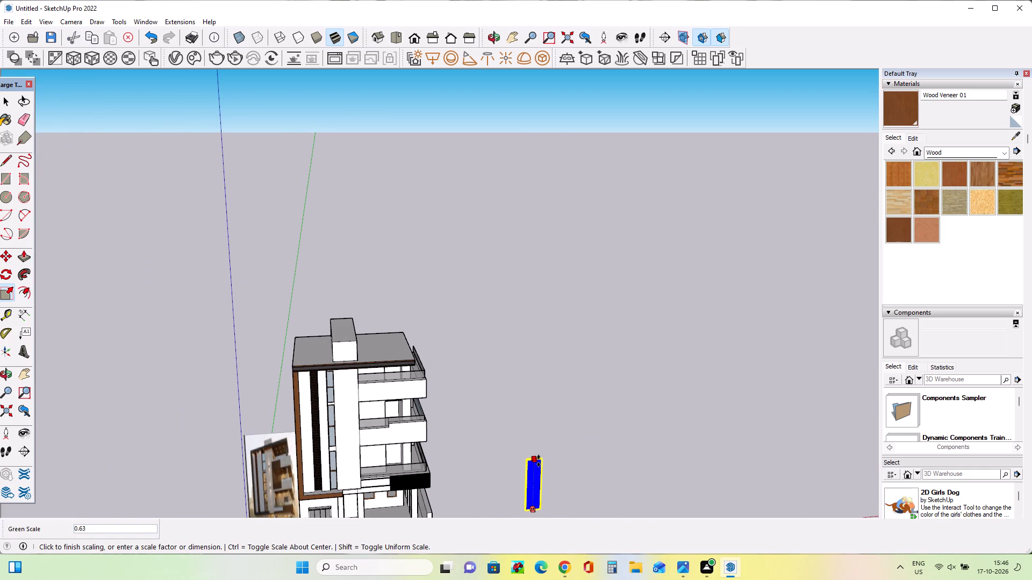
left_click(539, 461)
Scale the shortened panel up uniformly from its top corner.
middle_click_drag(515, 493, 514, 454)
scroll(551, 469, "up", 4)
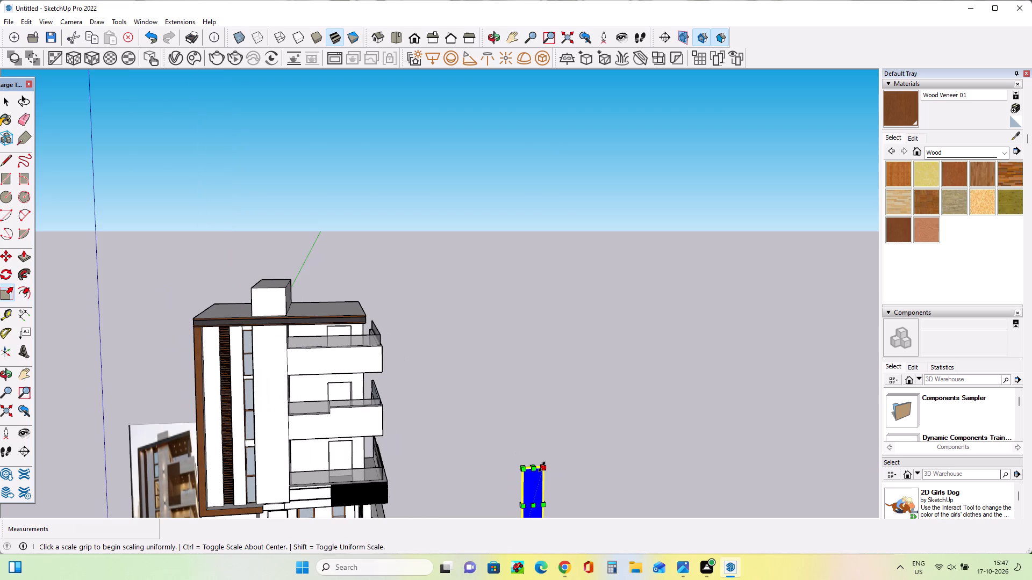
left_click(542, 467)
left_click(579, 443)
Move the upright wood panel about 107' 5" onto the facade, its lower corner against the tall white column at the middle balcony.
middle_click_drag(569, 480, 486, 459)
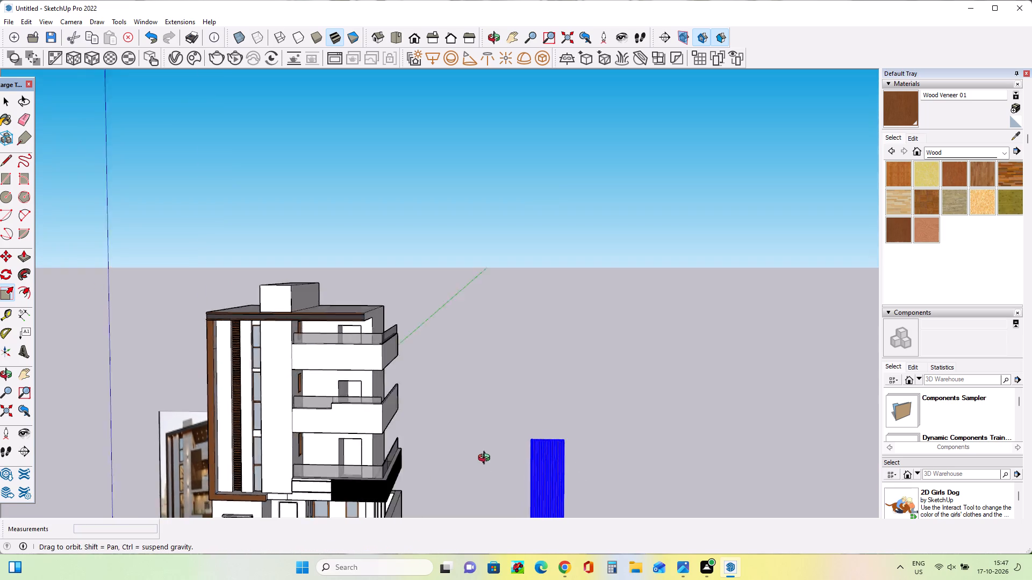
middle_click_drag(486, 459, 454, 419)
scroll(454, 419, "down", 7)
middle_click_drag(505, 460, 549, 452)
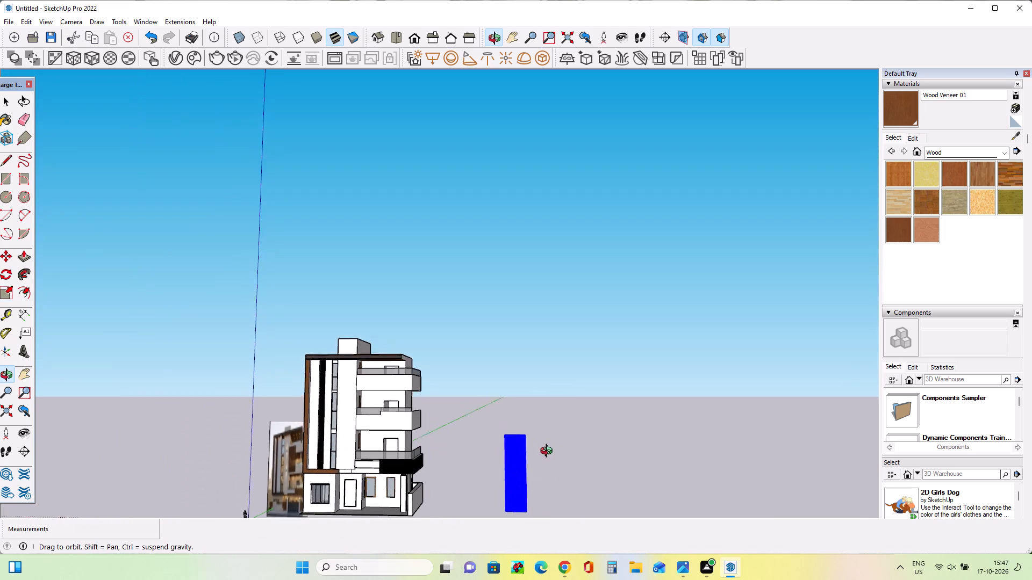
middle_click_drag(549, 452, 550, 450)
scroll(555, 438, "down", 4)
left_click(5, 253)
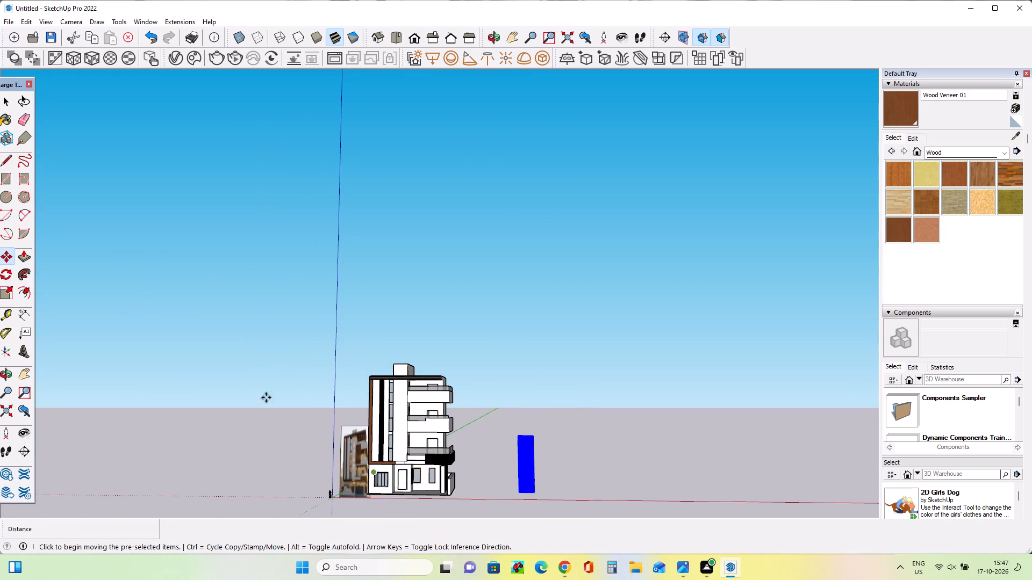
scroll(469, 385, "down", 7)
scroll(395, 409, "up", 4)
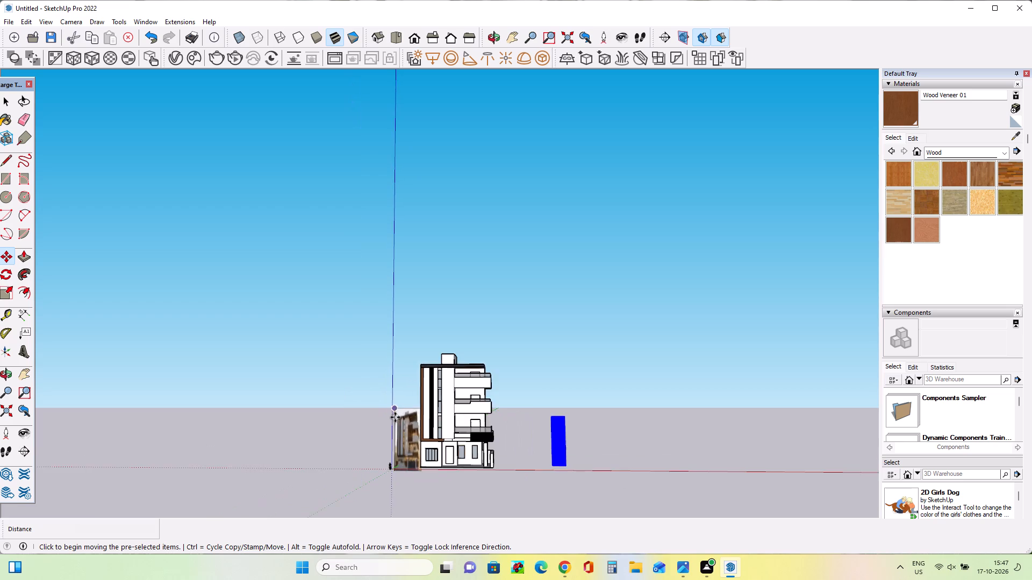
scroll(395, 417, "up", 13)
scroll(392, 412, "down", 3)
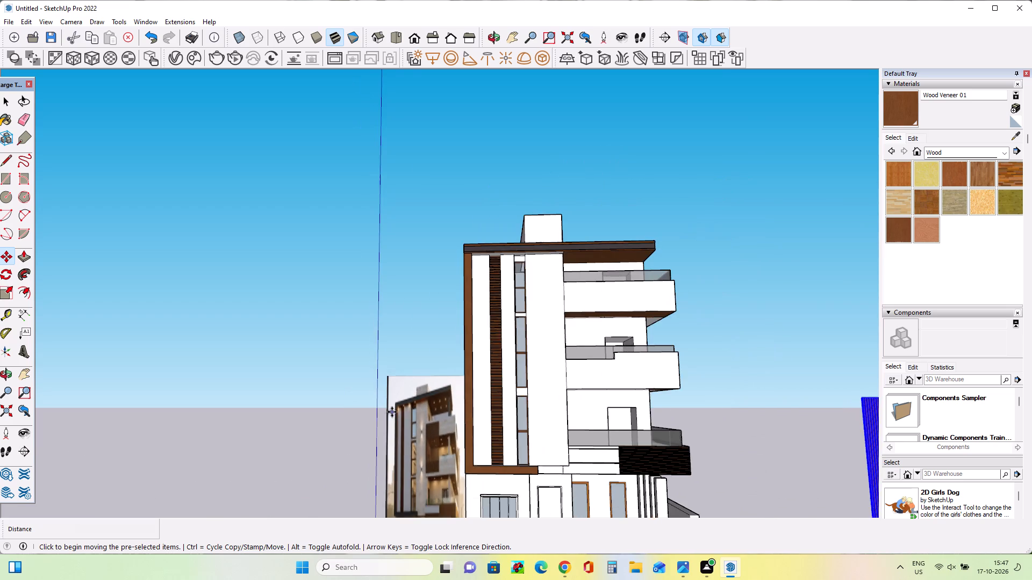
scroll(392, 412, "down", 4)
scroll(421, 438, "up", 7)
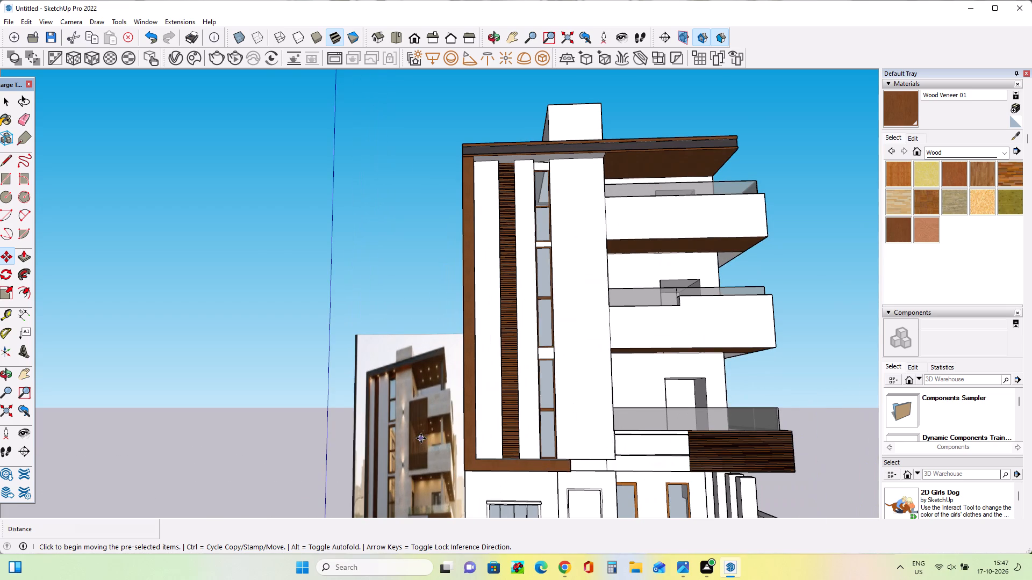
scroll(421, 432, "up", 4)
scroll(421, 432, "down", 11)
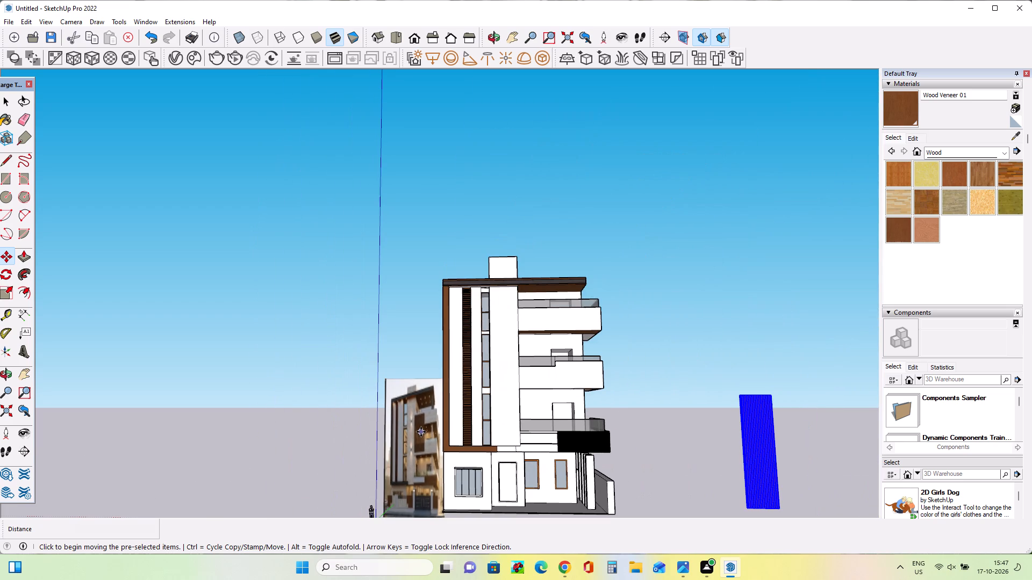
left_click(747, 509)
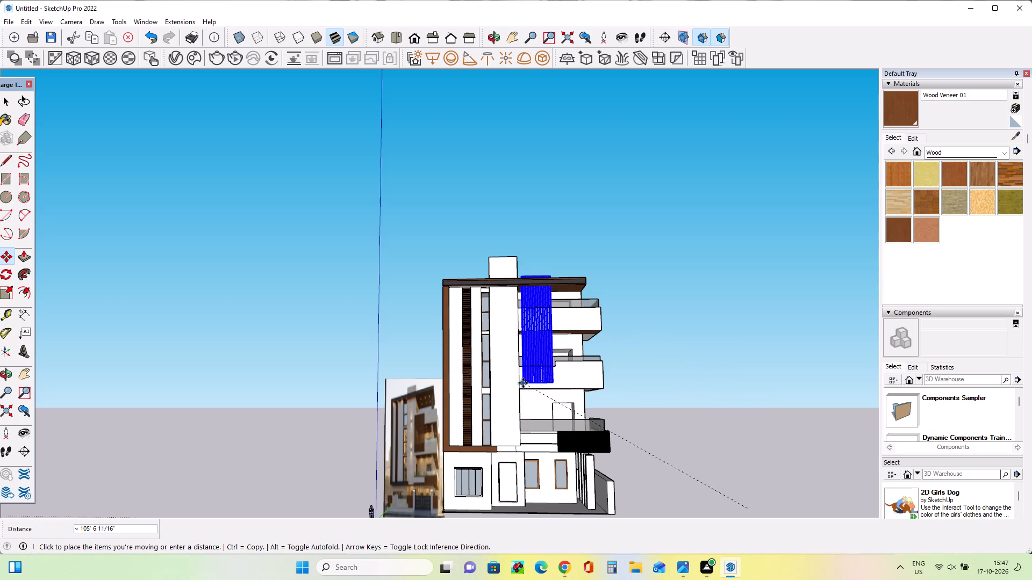
scroll(522, 382, "up", 7)
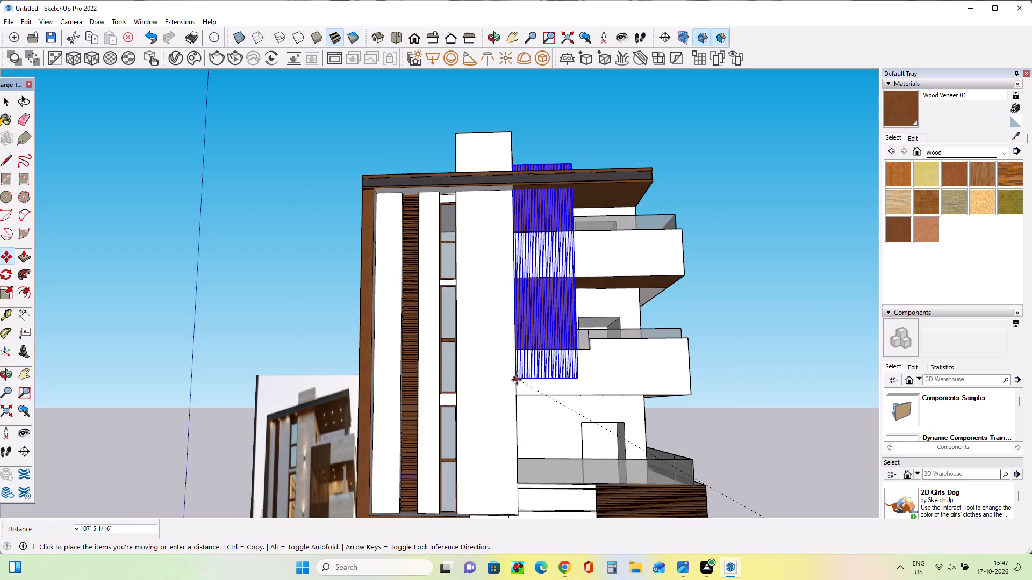
left_click(517, 380)
Move the panel about 1' 5" outward from the facade so it stands in front of the balcony walls.
middle_click_drag(599, 380, 248, 479)
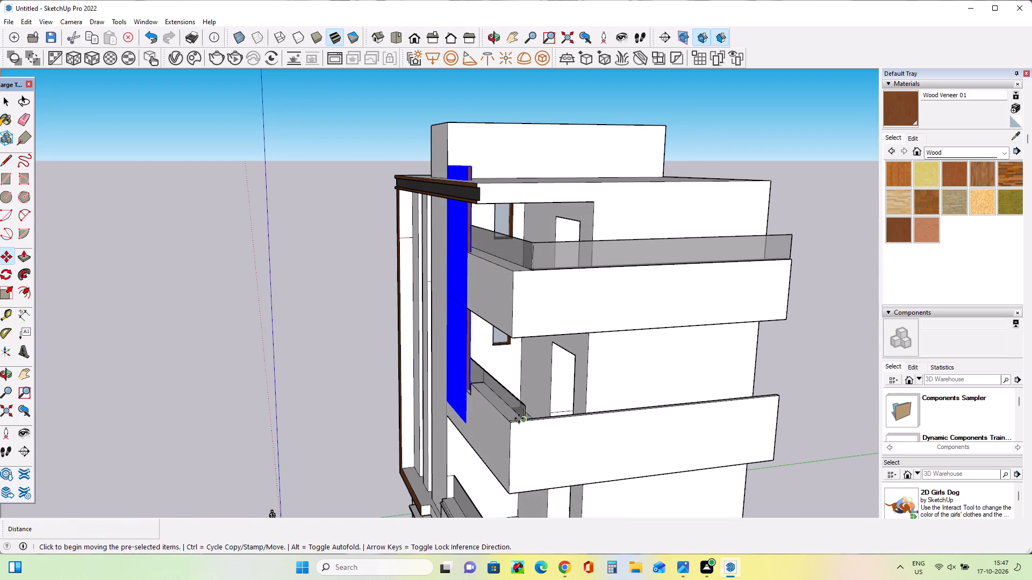
scroll(463, 429, "up", 9)
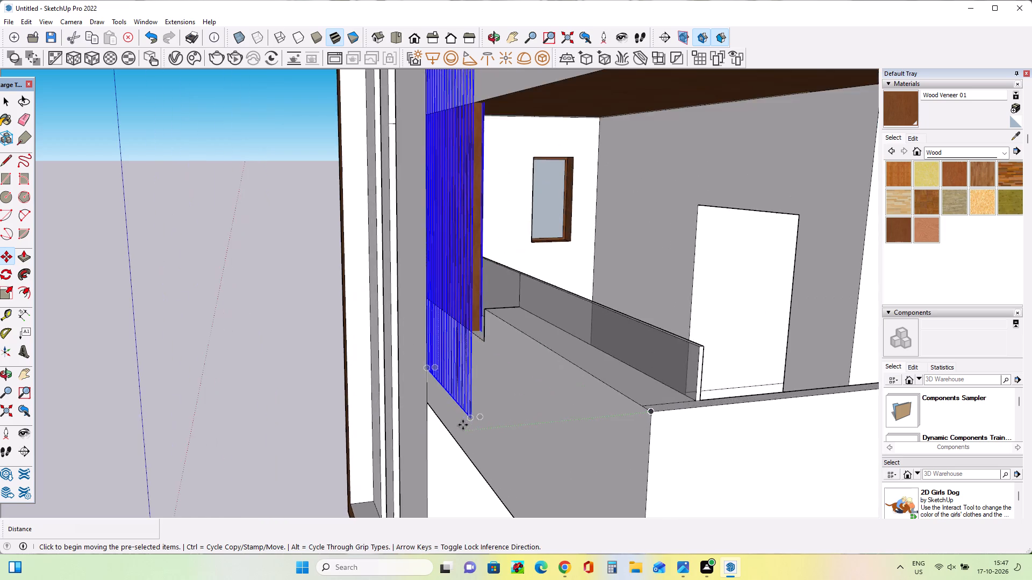
middle_click_drag(472, 416, 451, 430)
left_click(435, 439)
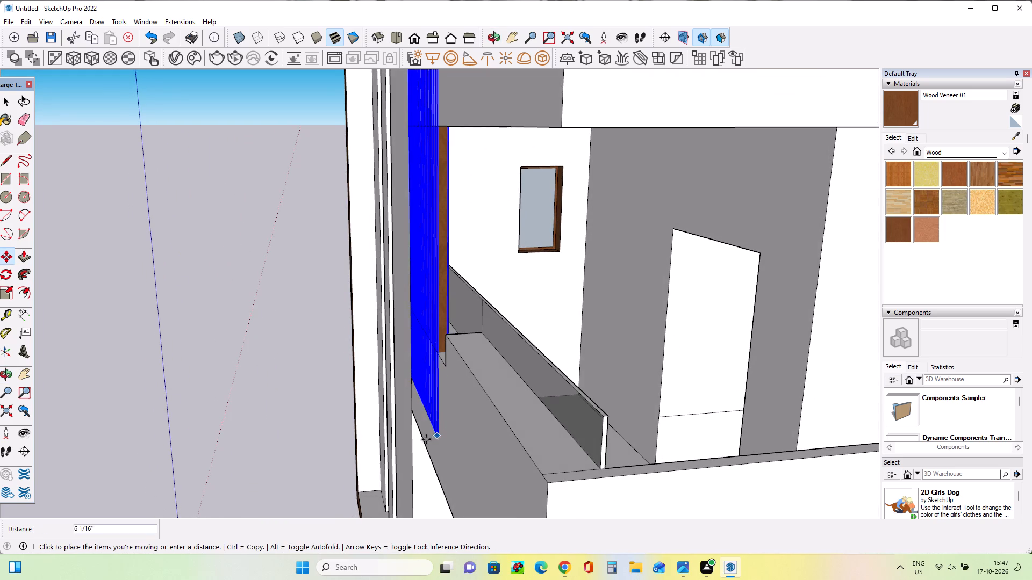
left_click(418, 441)
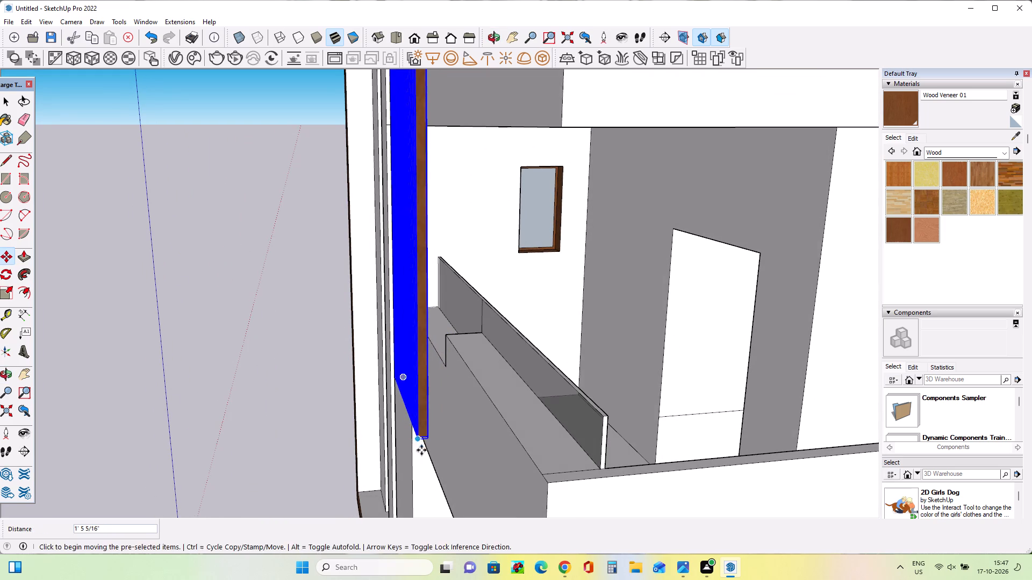
Scale the panel's height down from its top to a green-axis factor of 0.60, below the upper balcony's glass railing, and deselect it.
middle_click_drag(379, 459, 757, 443)
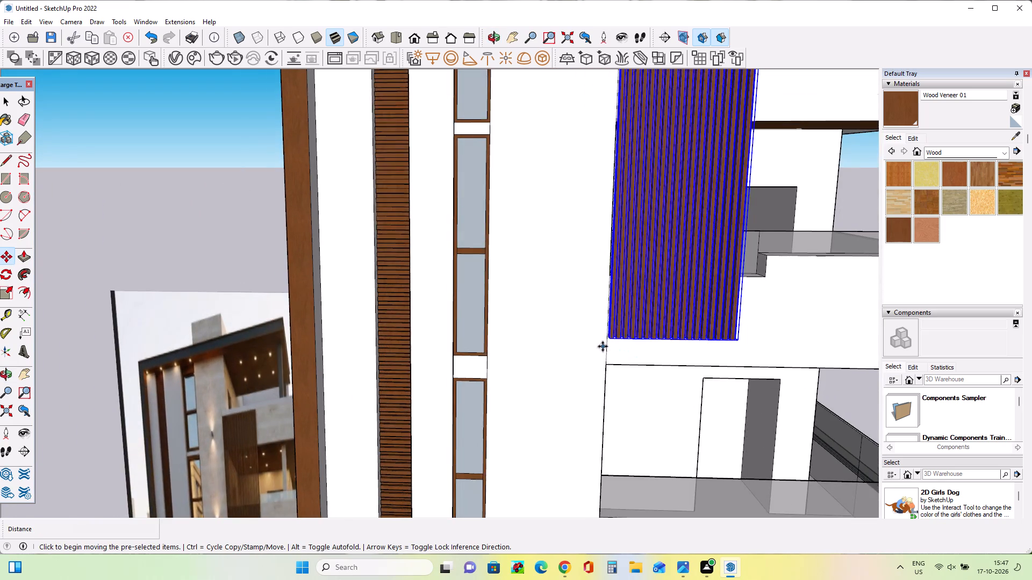
scroll(603, 346, "up", 3)
scroll(580, 393, "down", 7)
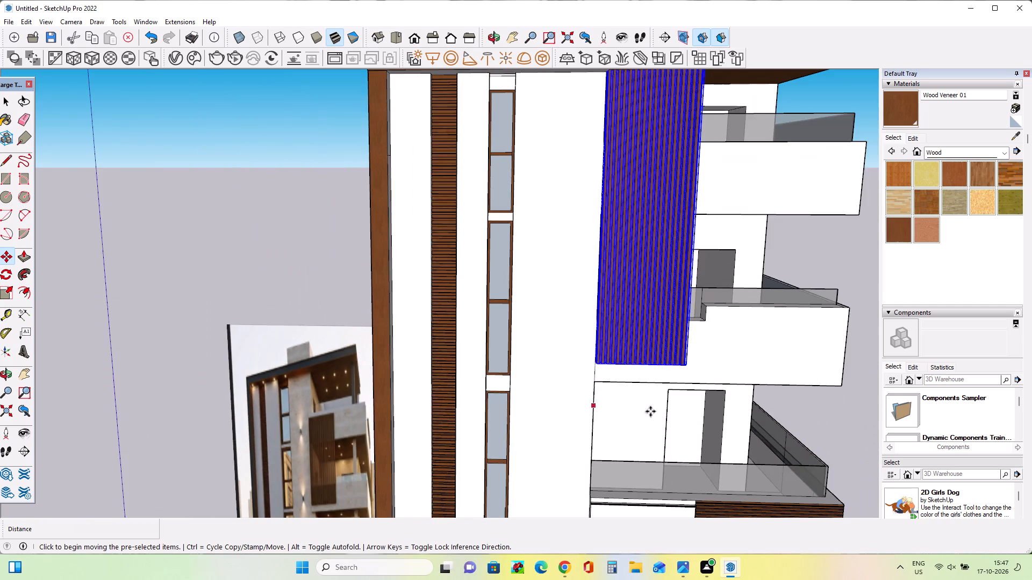
middle_click_drag(677, 409, 571, 460)
scroll(574, 458, "down", 4)
scroll(619, 356, "down", 1)
middle_click_drag(623, 373, 628, 430)
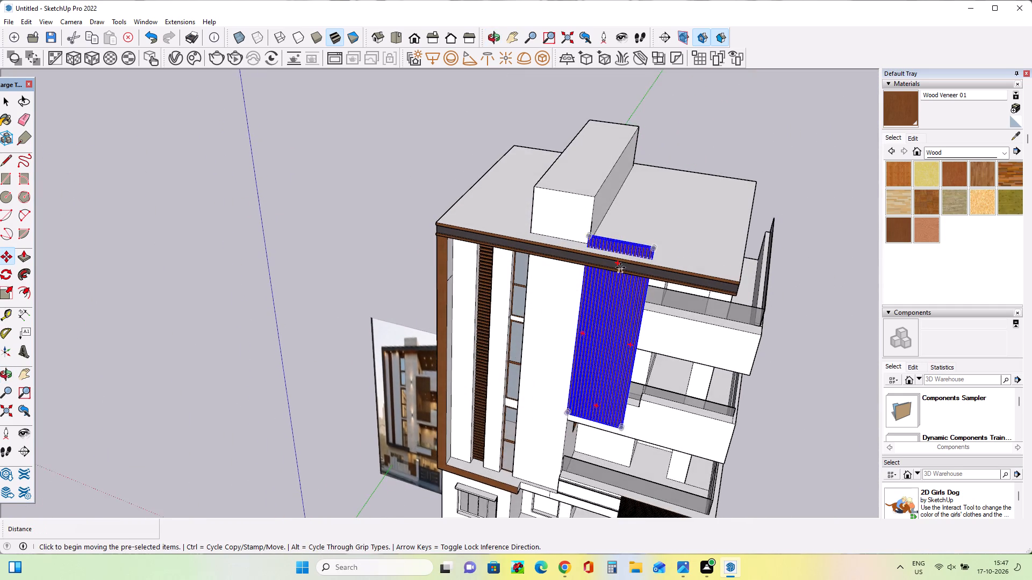
scroll(620, 267, "up", 7)
middle_click(625, 267)
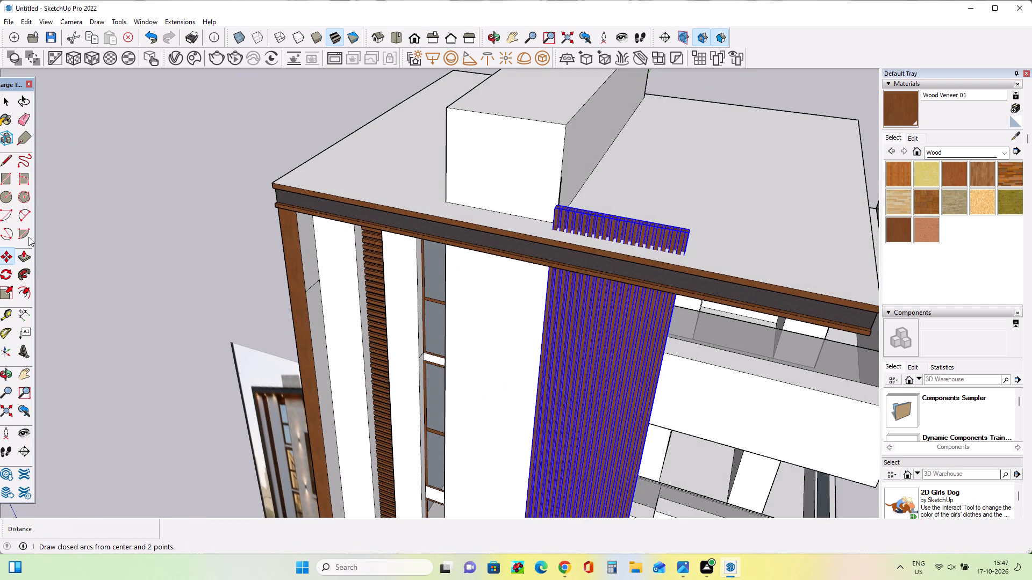
left_click(1, 284)
scroll(626, 204, "up", 3)
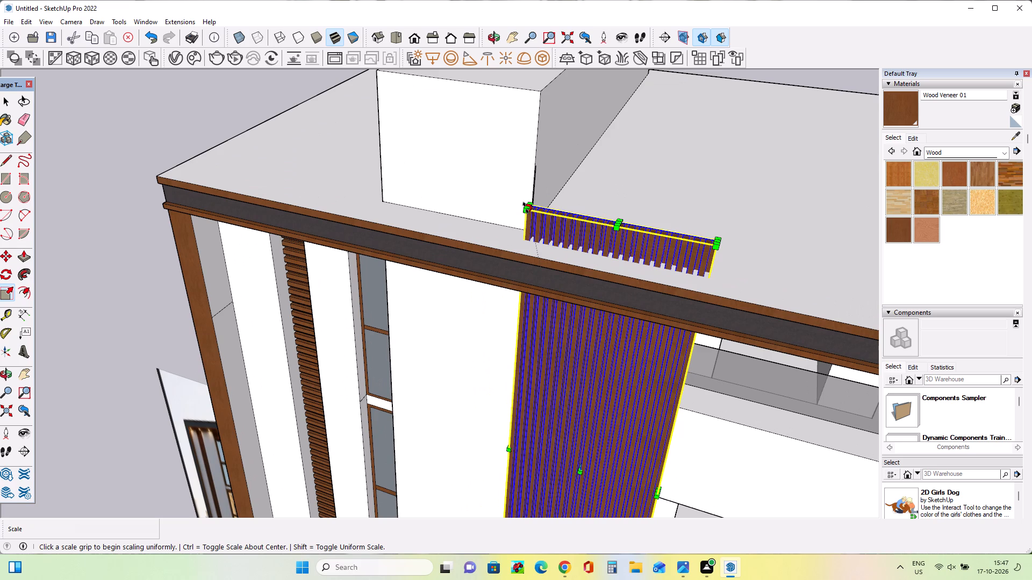
left_click(615, 220)
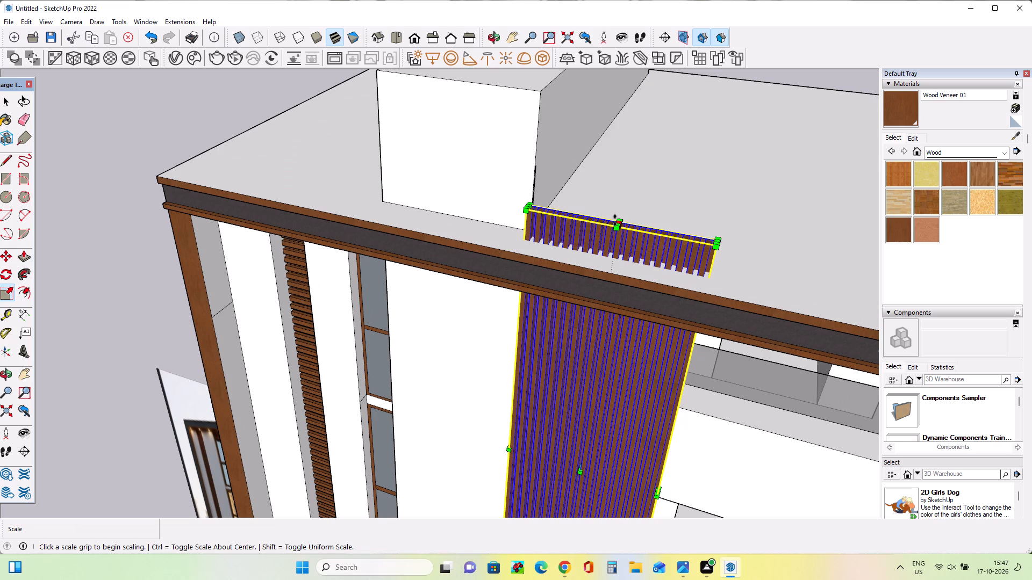
left_click(580, 427)
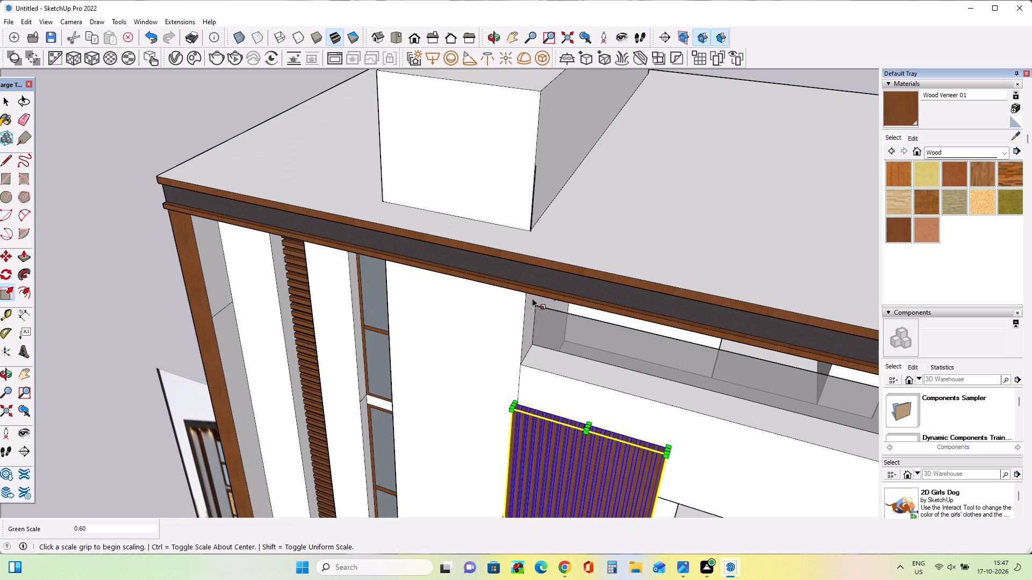
scroll(532, 298, "down", 14)
middle_click_drag(524, 428, 655, 317)
scroll(611, 308, "up", 5)
left_click(11, 105)
left_click(253, 216)
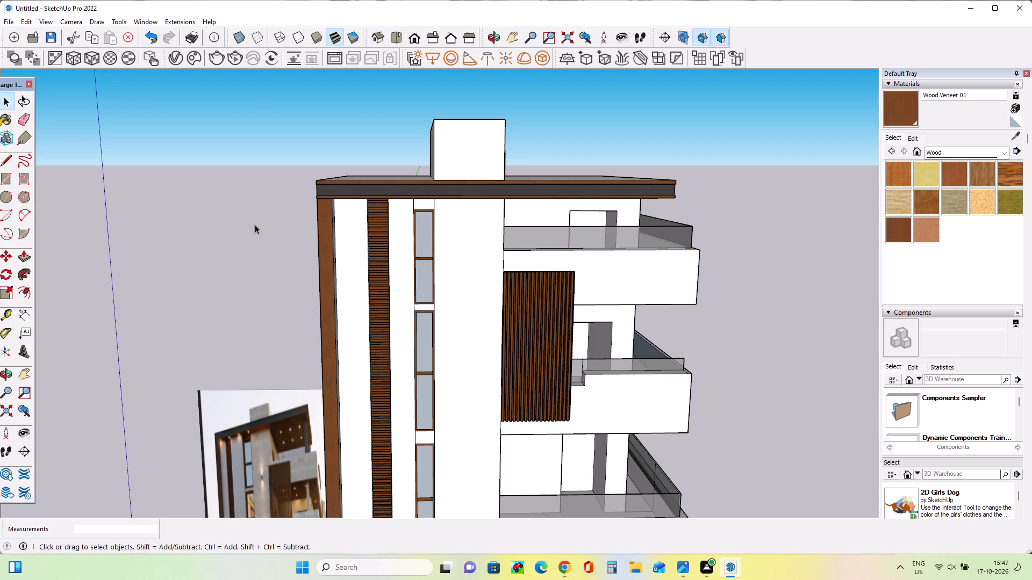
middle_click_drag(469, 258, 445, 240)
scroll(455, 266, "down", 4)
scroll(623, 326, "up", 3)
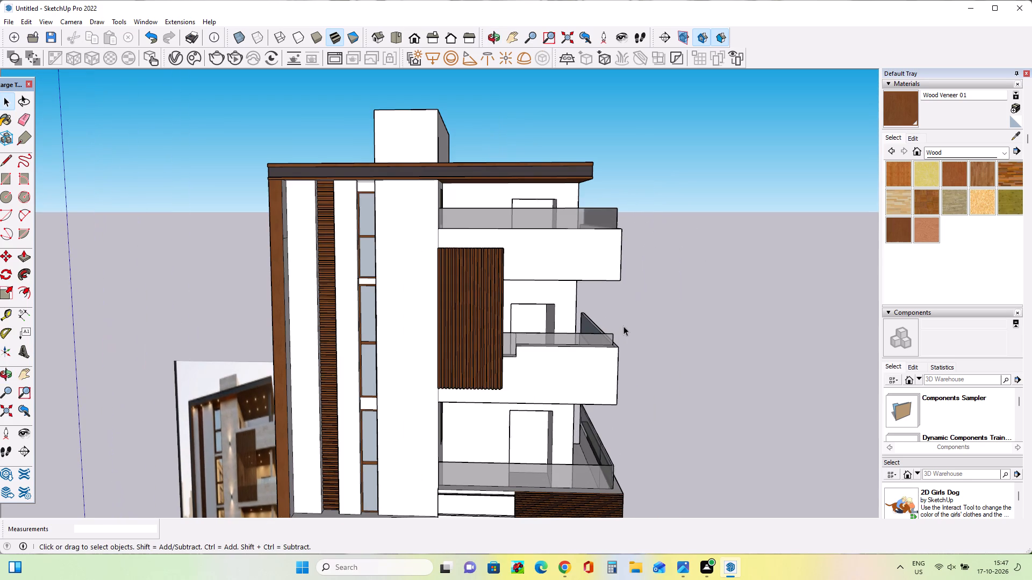
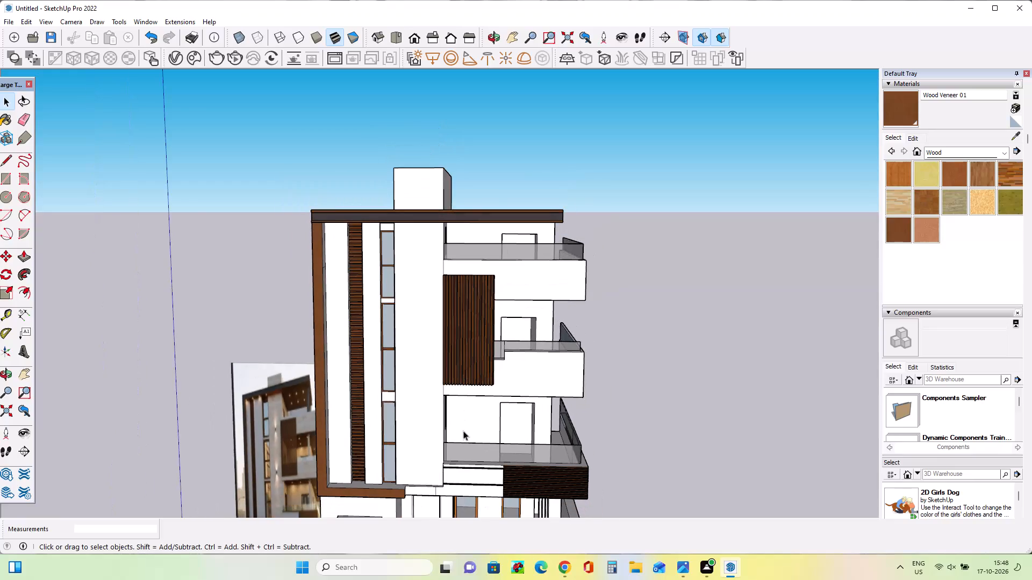
Paint the white panel and thin strip above the top window of the narrow window column with Wood Veneer 01.
scroll(463, 431, "up", 2)
middle_click_drag(472, 427, 493, 397)
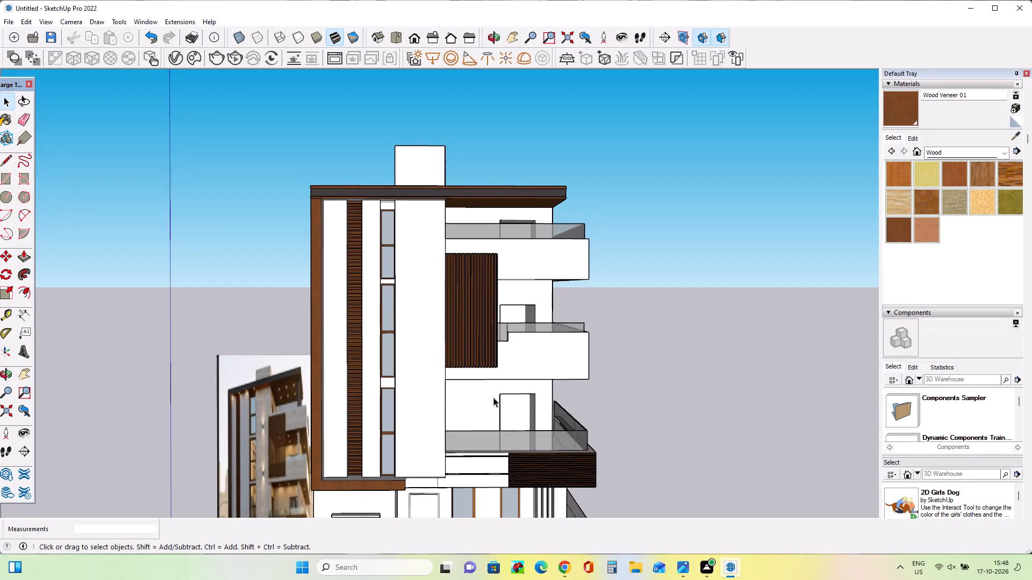
scroll(250, 393, "up", 13)
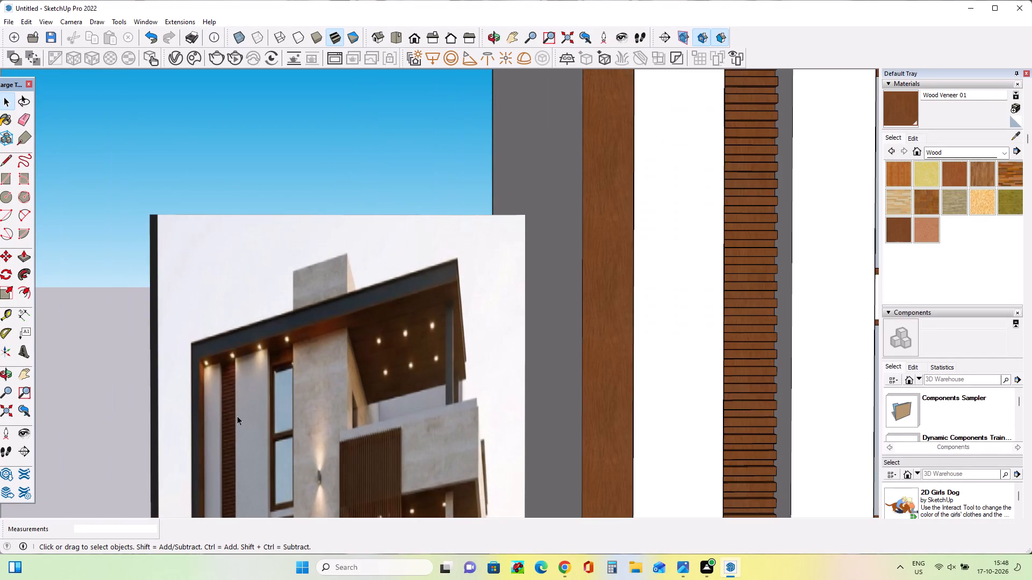
scroll(237, 414, "down", 12)
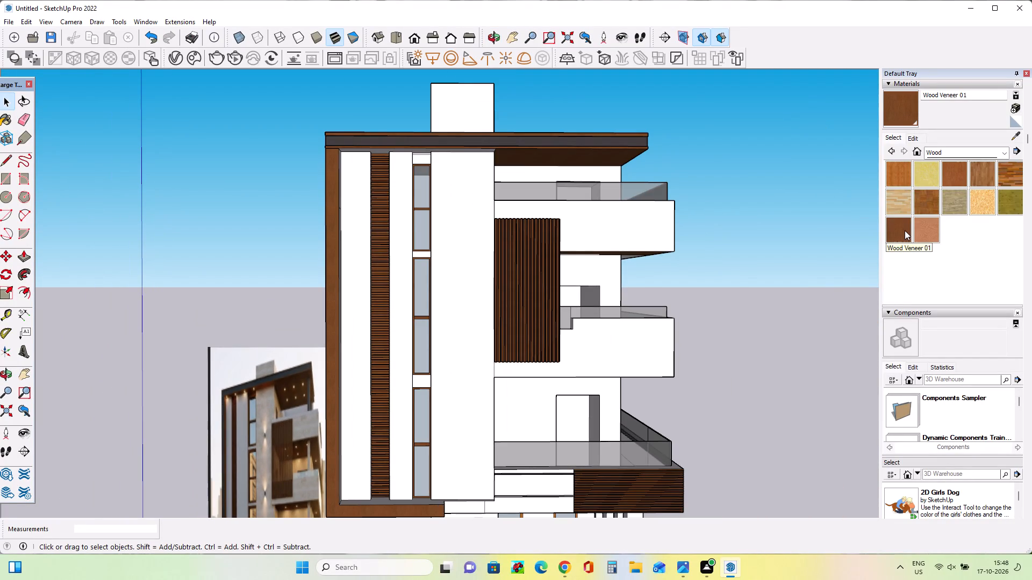
left_click(905, 230)
scroll(426, 144, "up", 7)
left_click(425, 171)
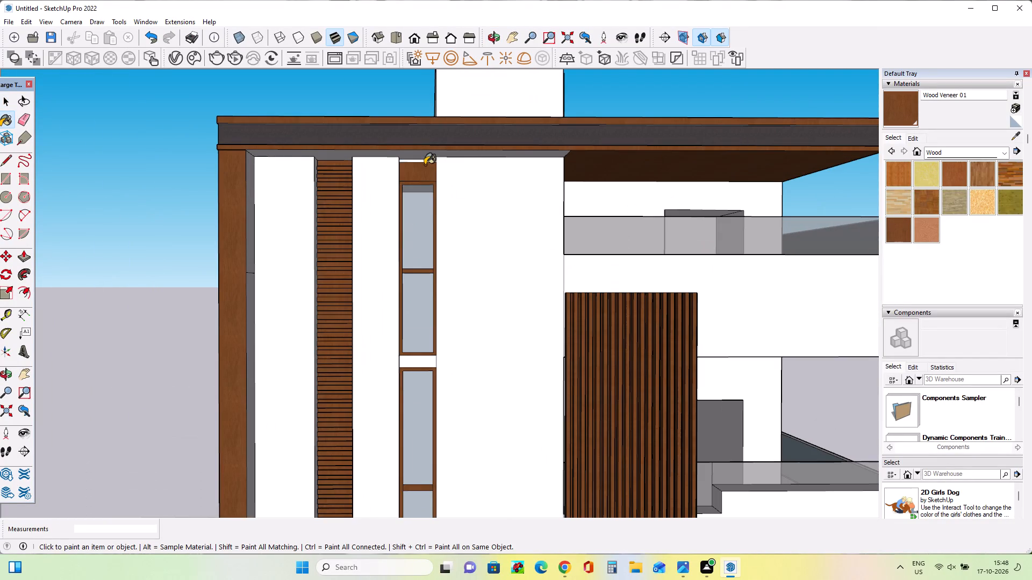
scroll(426, 162, "up", 4)
left_click(429, 160)
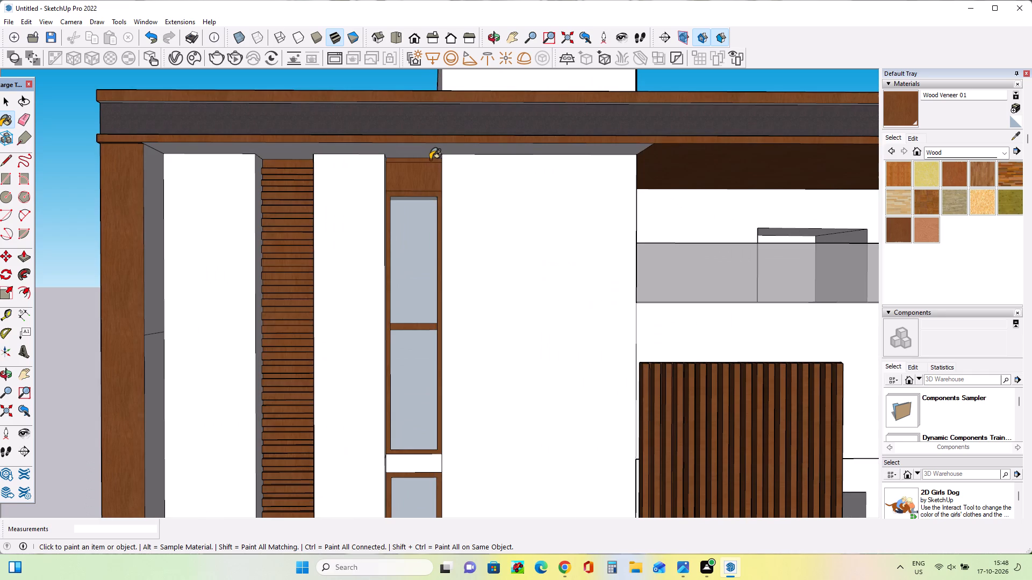
Compare the wall finishes in the reference photo with the model's front facade.
scroll(443, 162, "down", 12)
scroll(253, 405, "up", 5)
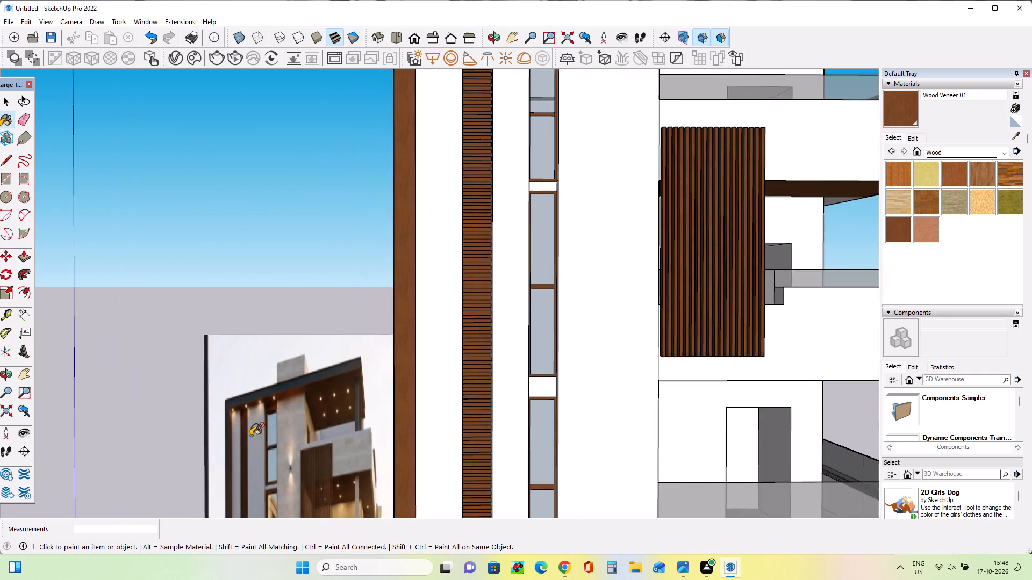
scroll(252, 435, "up", 10)
scroll(256, 414, "down", 8)
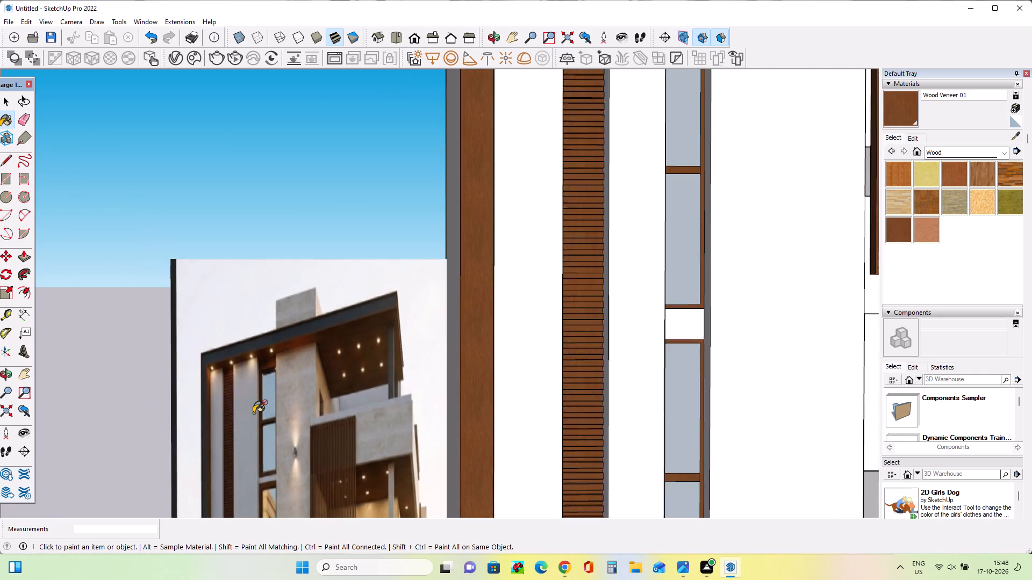
scroll(255, 412, "down", 9)
scroll(255, 412, "up", 1)
scroll(255, 412, "down", 7)
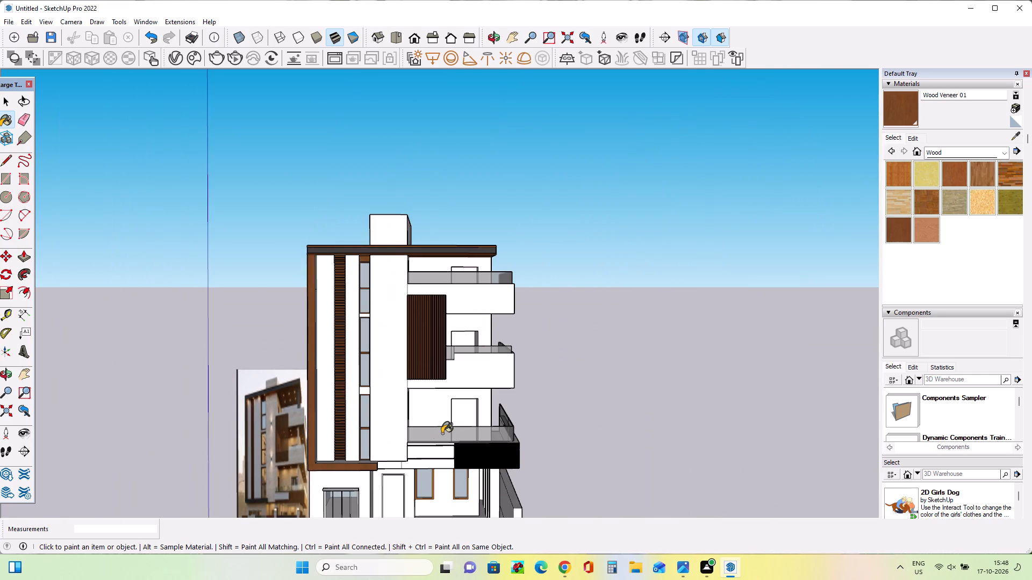
middle_click_drag(442, 433, 422, 431)
scroll(431, 429, "up", 3)
scroll(432, 424, "down", 3)
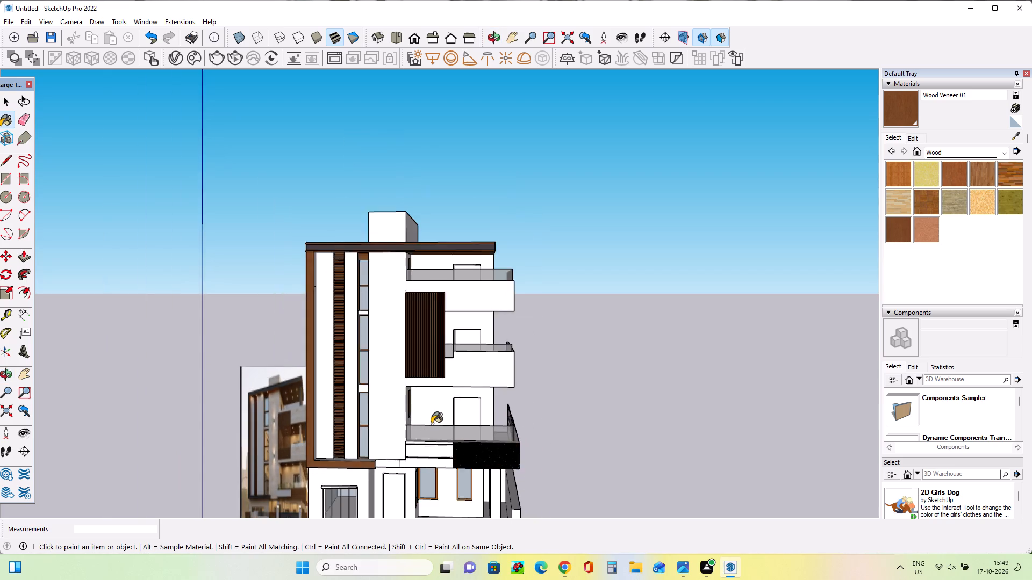
scroll(432, 424, "down", 1)
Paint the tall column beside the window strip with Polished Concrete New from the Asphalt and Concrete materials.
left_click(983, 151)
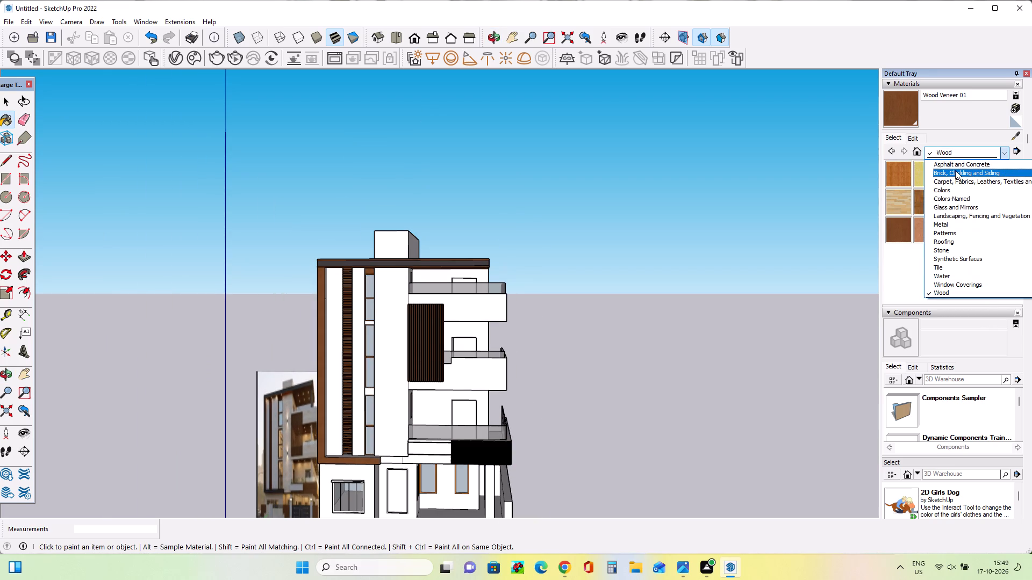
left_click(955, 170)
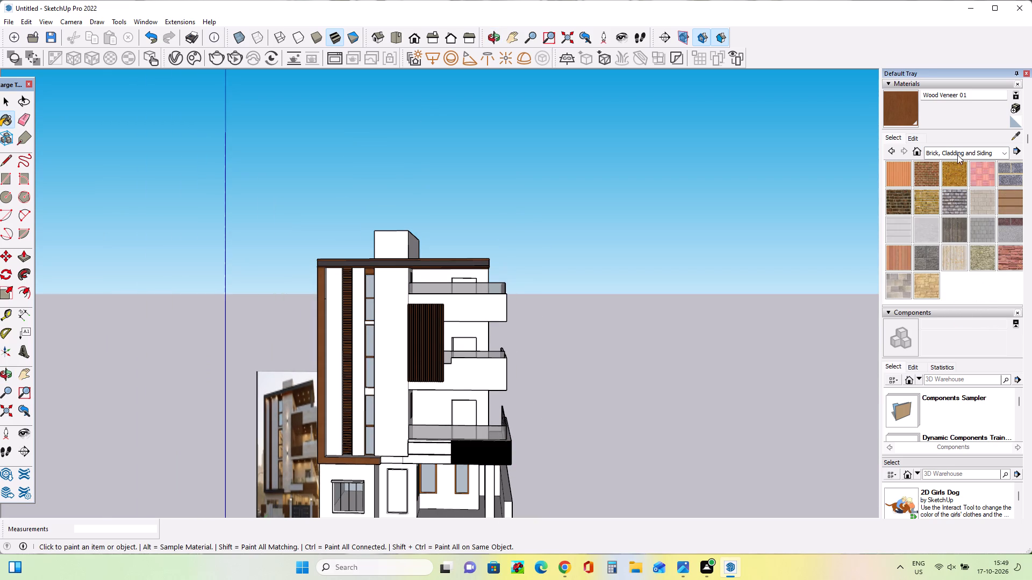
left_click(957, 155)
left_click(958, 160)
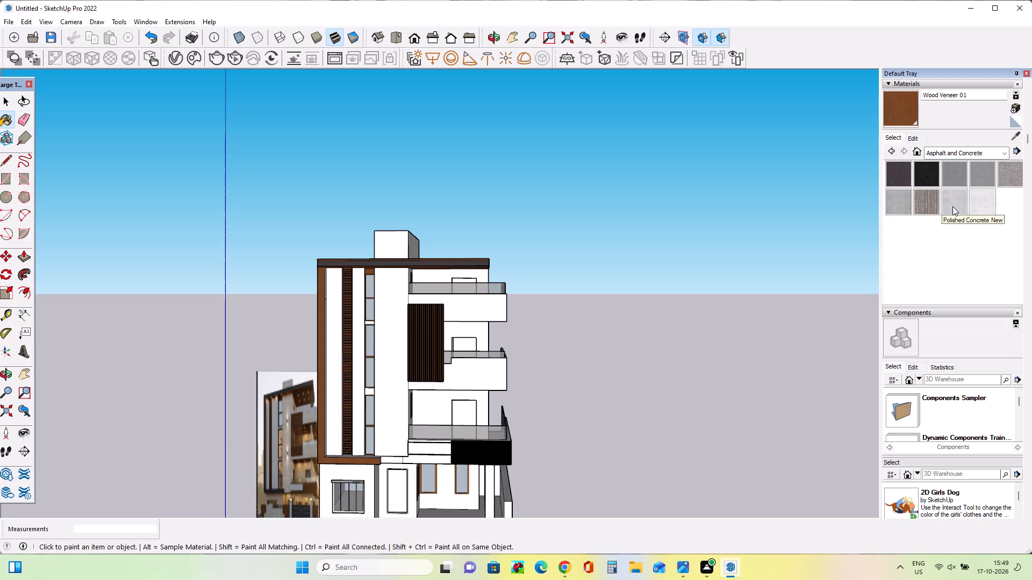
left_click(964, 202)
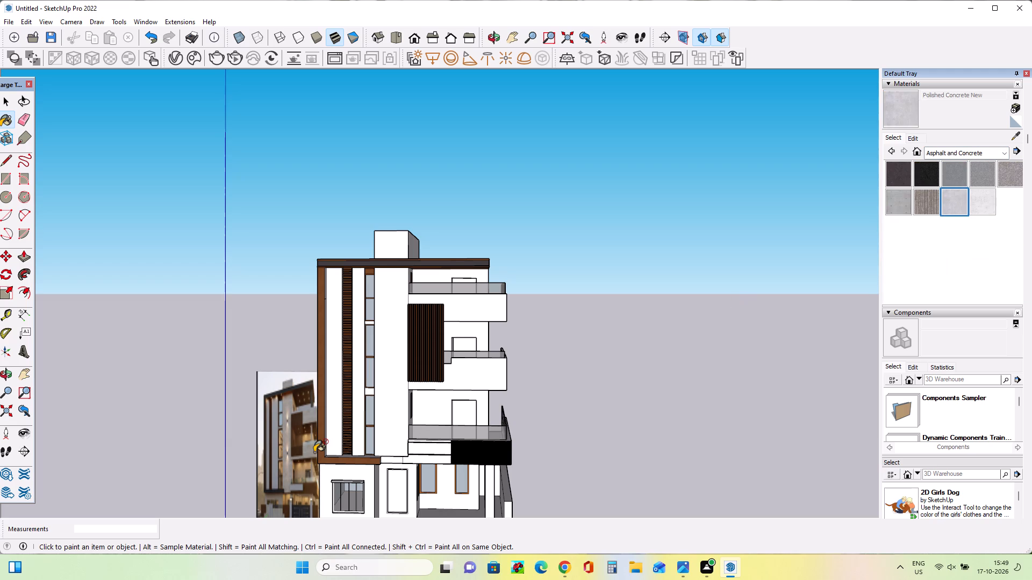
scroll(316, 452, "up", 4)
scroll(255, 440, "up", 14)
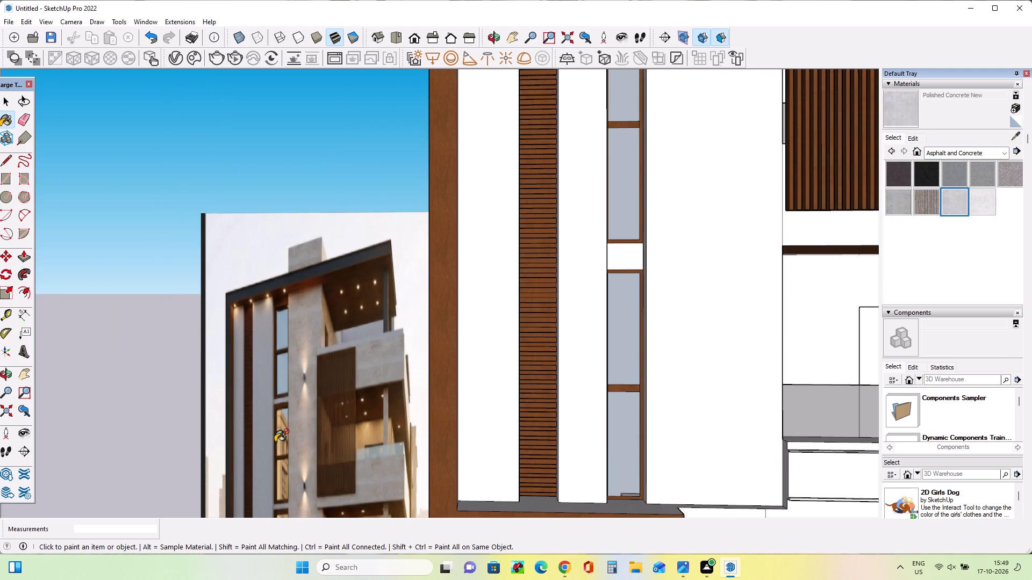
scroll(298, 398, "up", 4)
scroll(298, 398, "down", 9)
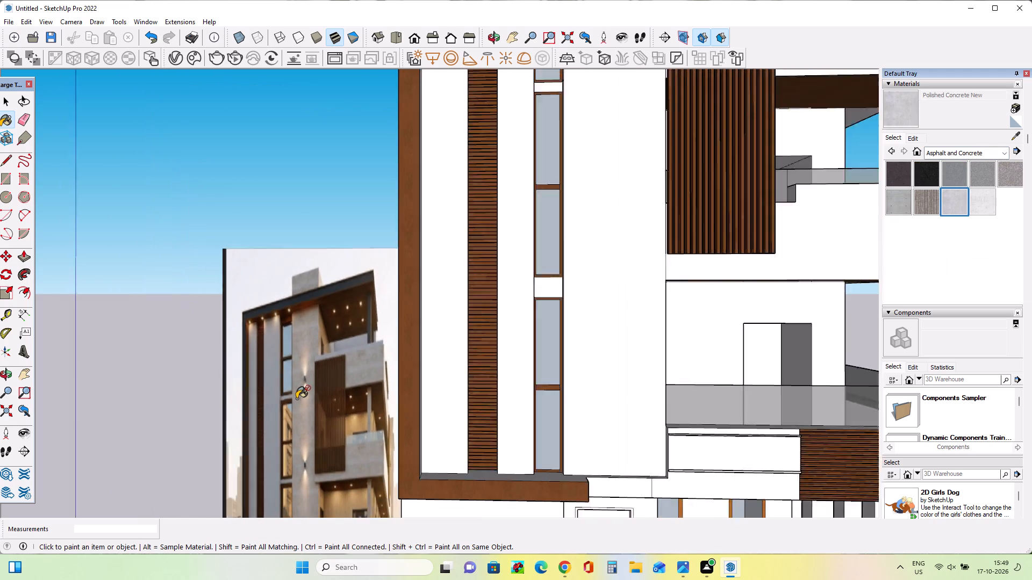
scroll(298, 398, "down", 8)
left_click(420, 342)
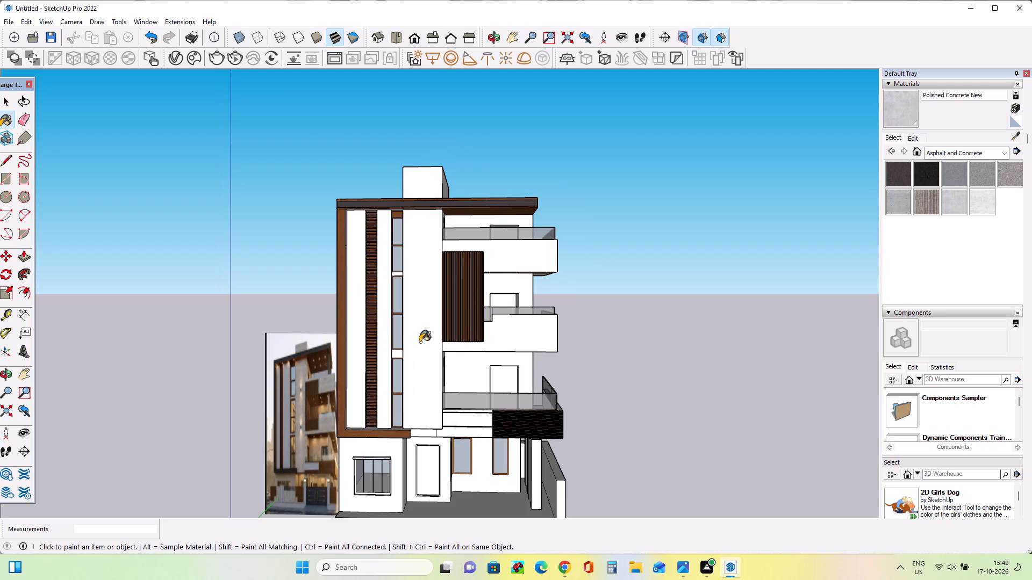
Paint the front of the tall column with Polished Concrete Old.
left_click(979, 196)
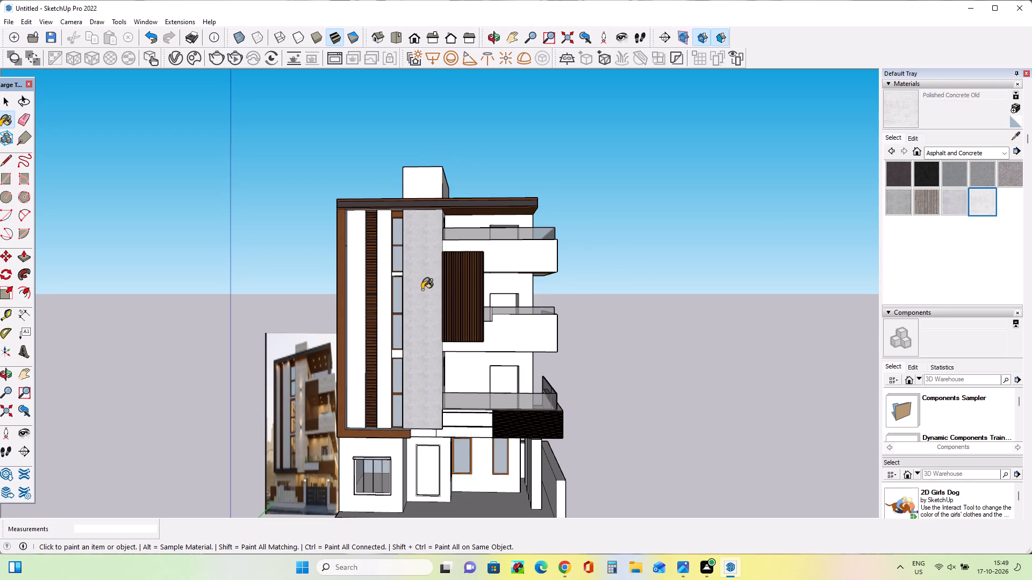
left_click(422, 289)
middle_click_drag(448, 278, 463, 285)
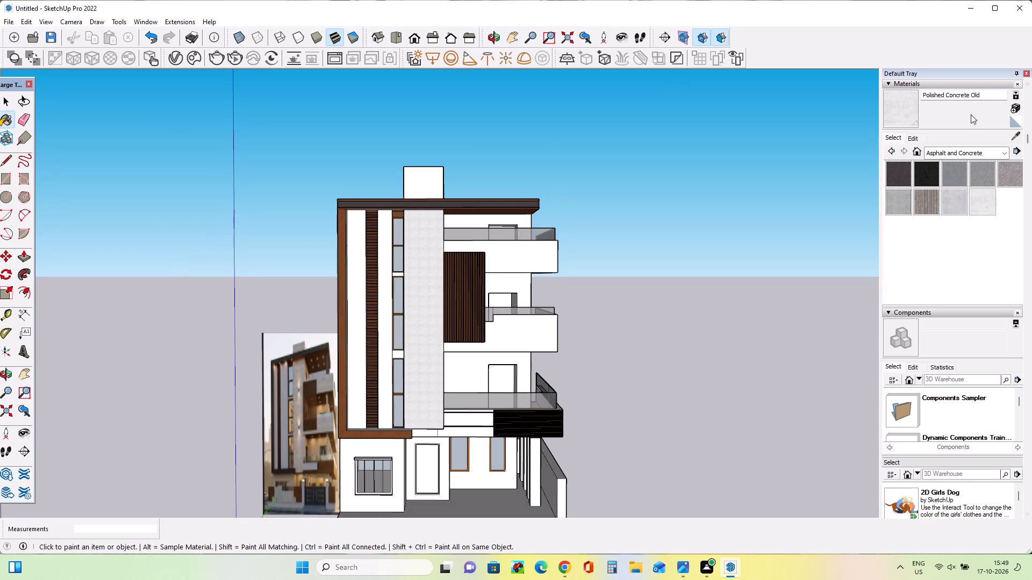
Create a beige-tinted material from Polished Concrete Old and apply it to the front of the tall column.
left_click(1012, 108)
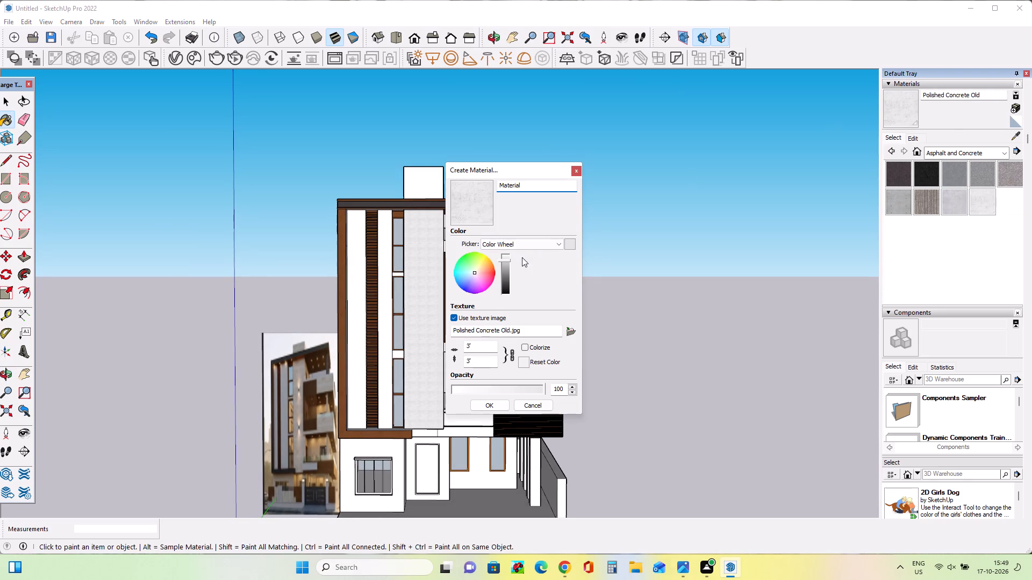
left_click(478, 270)
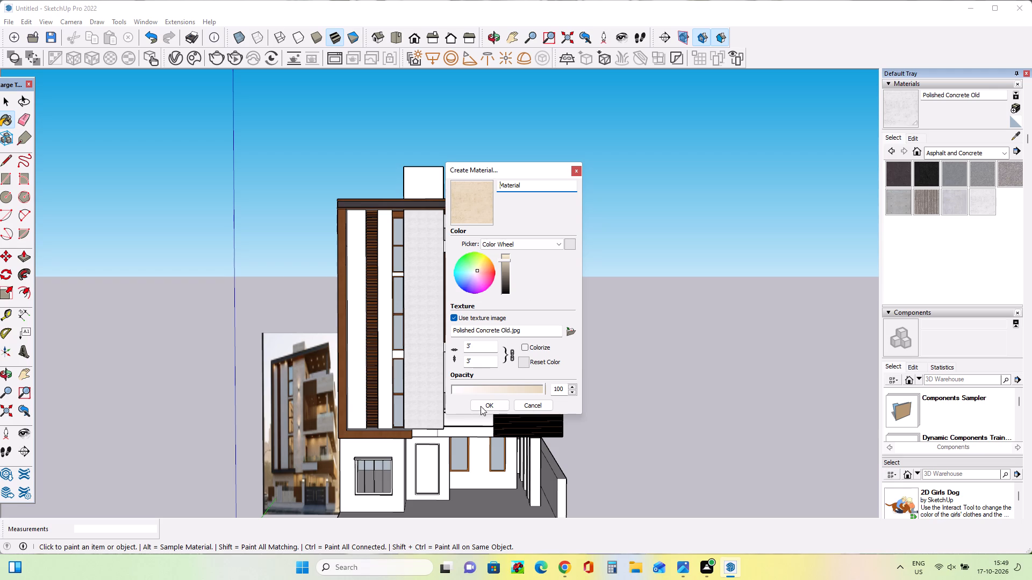
left_click(478, 407)
left_click(426, 313)
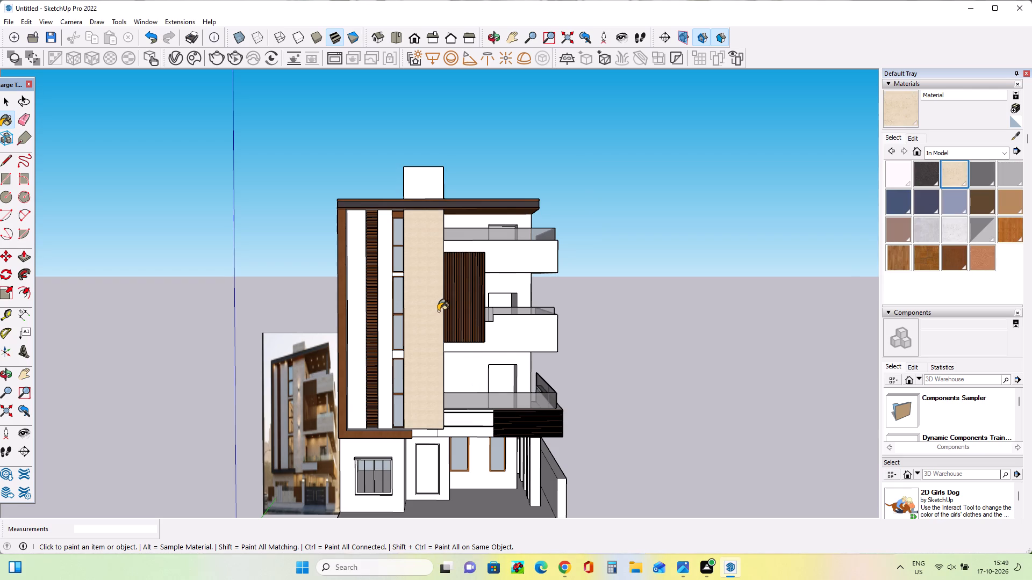
Create a brighter version of the beige concrete material and paint the tall column and rooftop block fronts with it.
left_click(1013, 109)
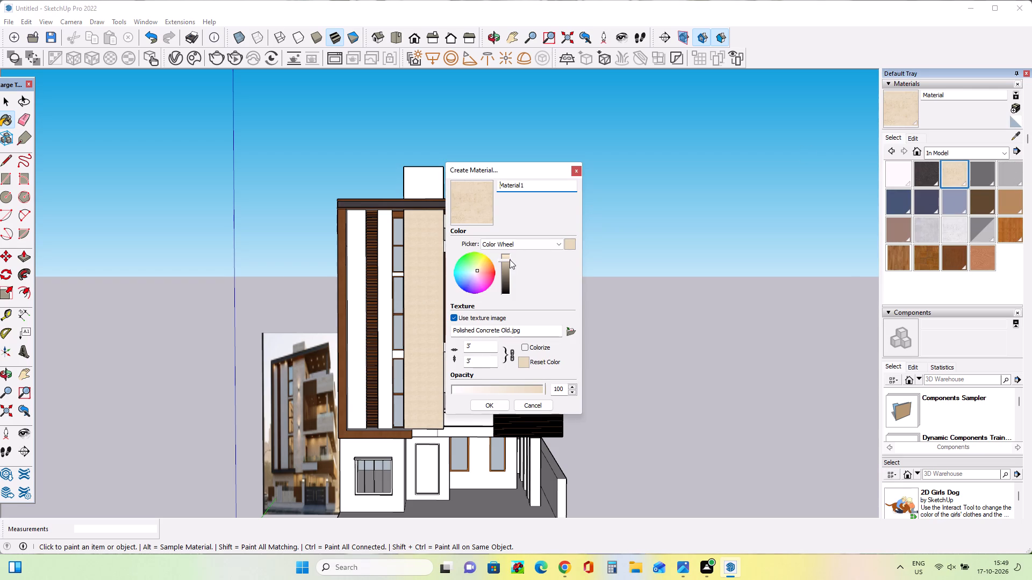
left_click(508, 258)
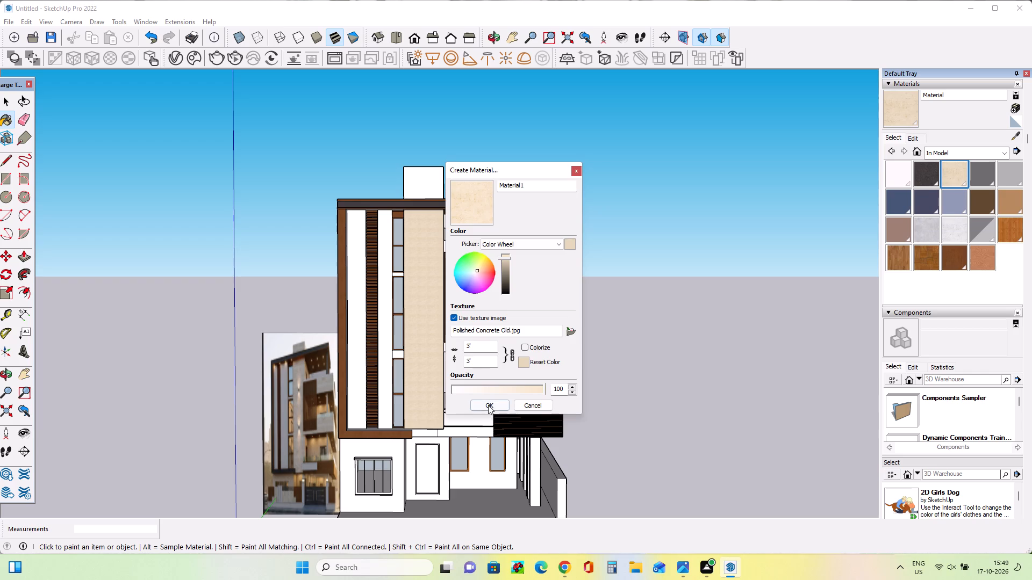
left_click(488, 405)
left_click(418, 342)
middle_click_drag(425, 339, 437, 351)
left_click(424, 187)
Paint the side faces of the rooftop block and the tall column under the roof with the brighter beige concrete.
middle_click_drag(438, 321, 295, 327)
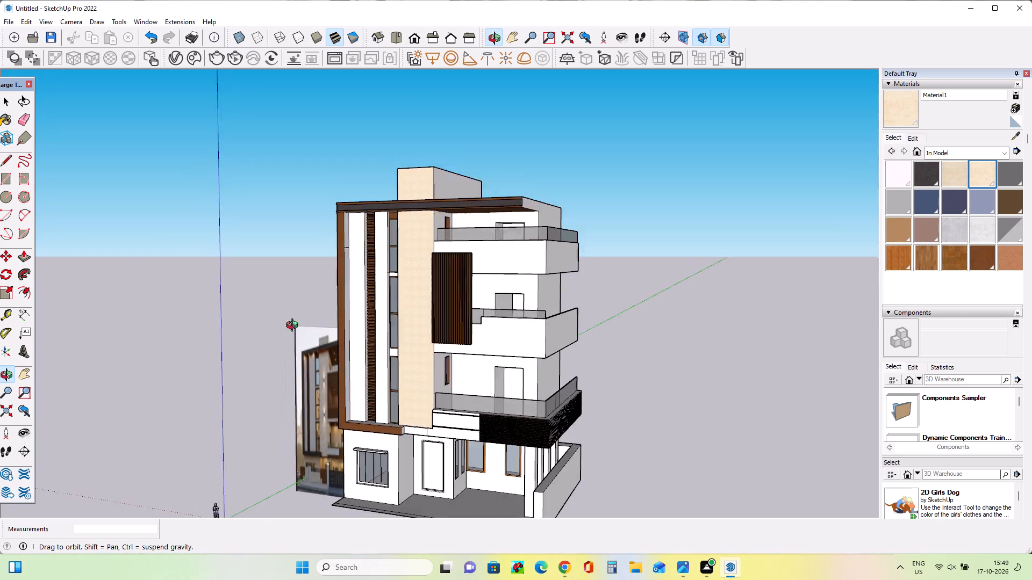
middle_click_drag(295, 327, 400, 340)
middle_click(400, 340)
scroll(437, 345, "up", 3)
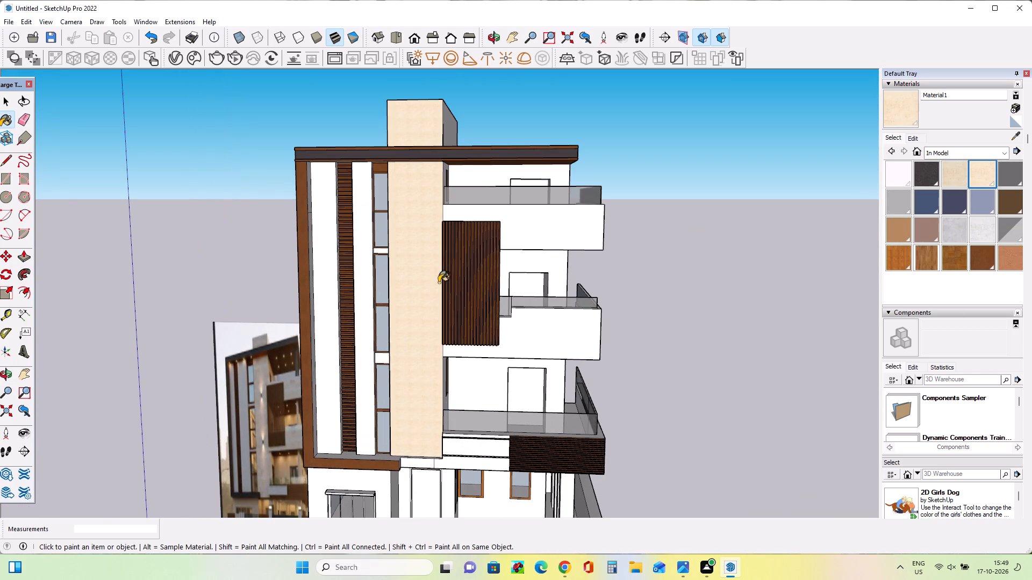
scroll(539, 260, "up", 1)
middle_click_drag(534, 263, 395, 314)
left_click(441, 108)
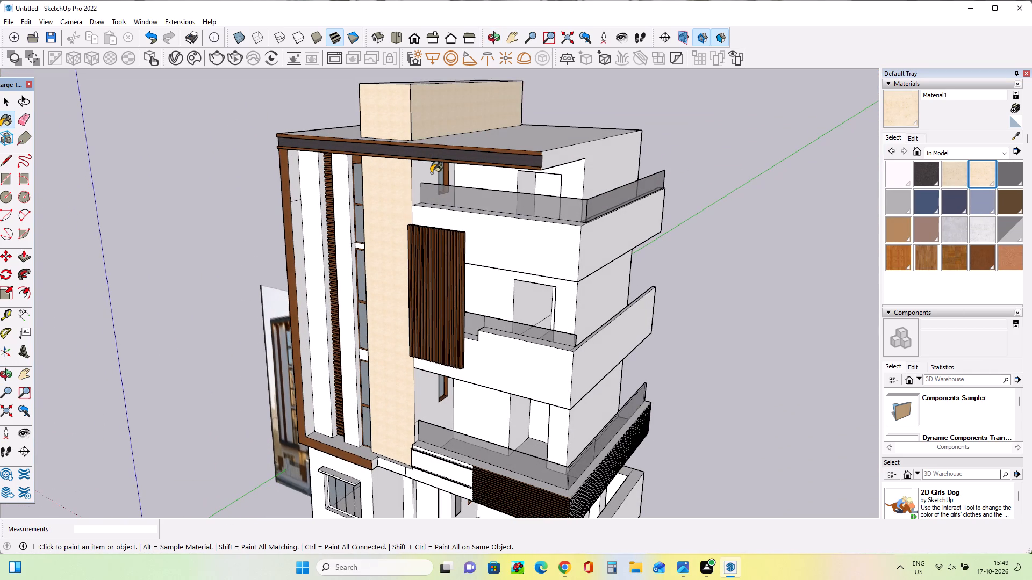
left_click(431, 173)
Create a paler cream material from the brighter beige concrete, with full brightness and a less saturated colour.
middle_click_drag(486, 200, 498, 169)
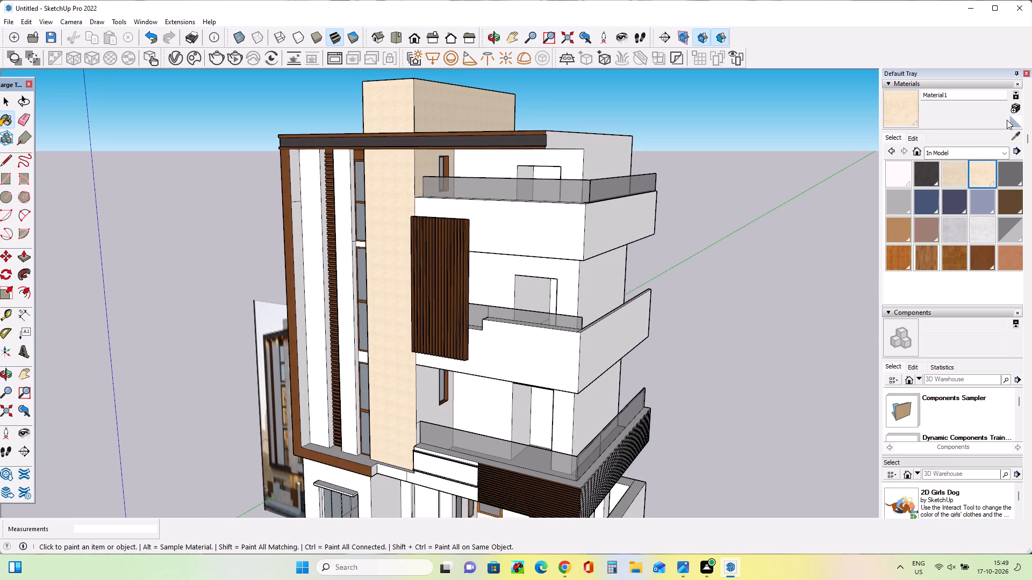
left_click(1014, 106)
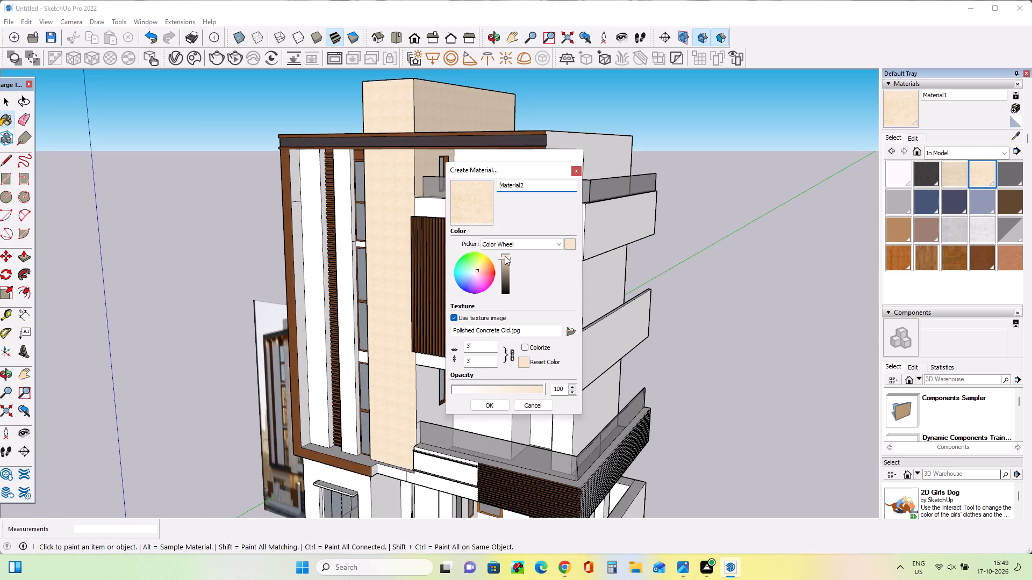
left_click(505, 257)
left_click_drag(504, 256, 504, 247)
left_click_drag(503, 254, 505, 237)
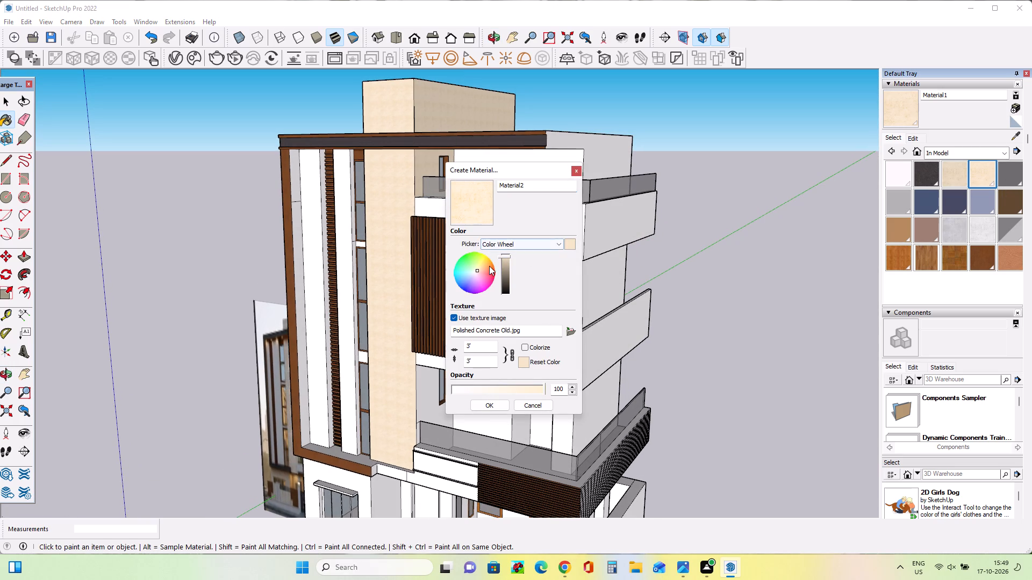
left_click(476, 272)
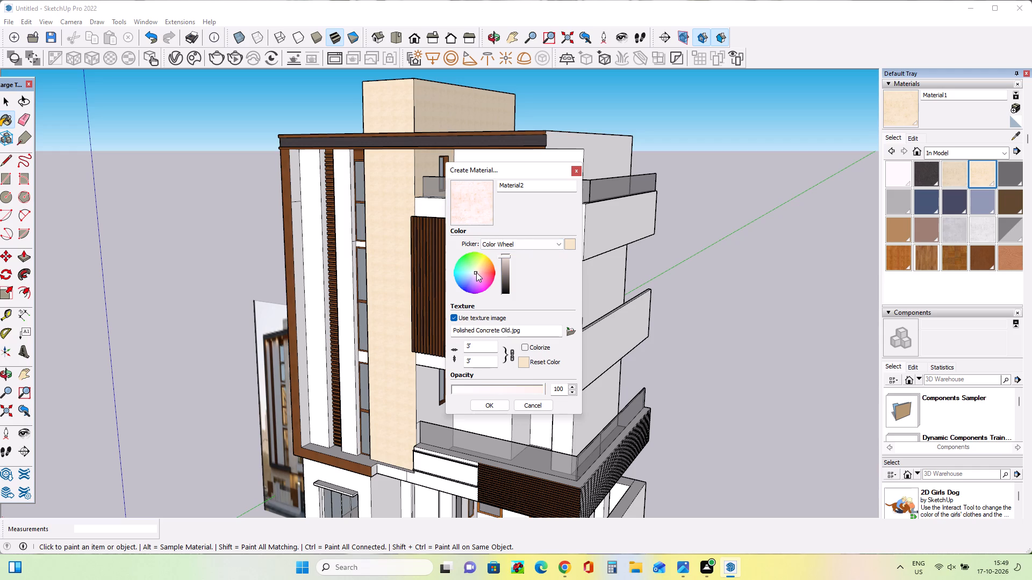
left_click(477, 271)
left_click(489, 405)
Repaint the front and side faces of the tall column and the rooftop block with the paler cream concrete.
left_click(384, 302)
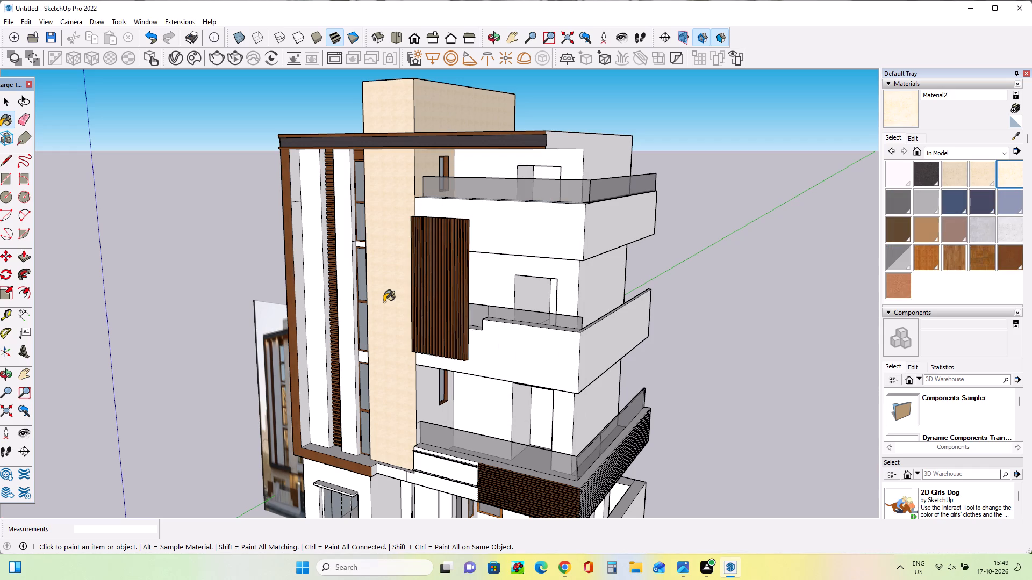
left_click(421, 164)
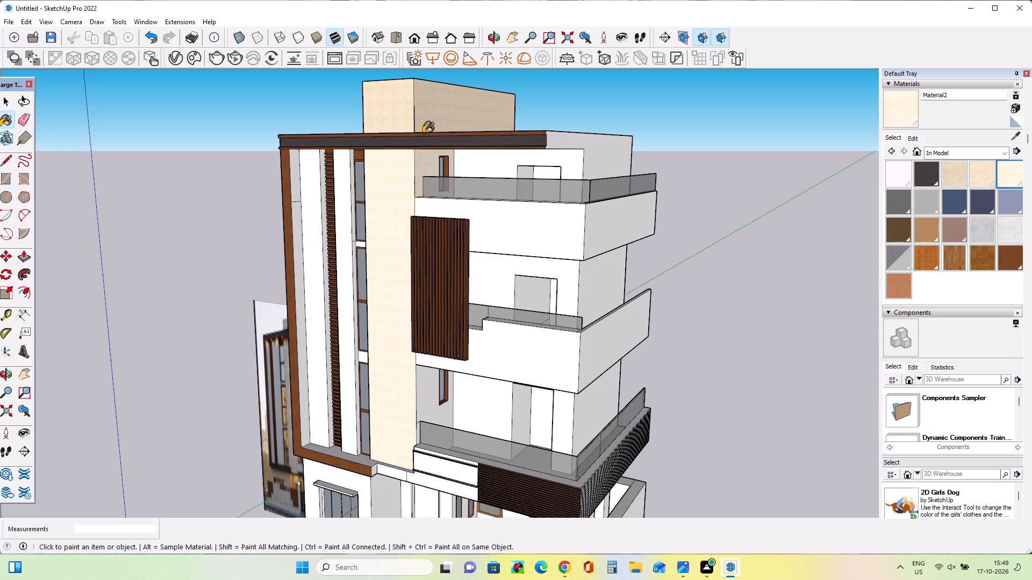
left_click(423, 133)
left_click(405, 121)
middle_click_drag(376, 256, 433, 252)
left_click(449, 103)
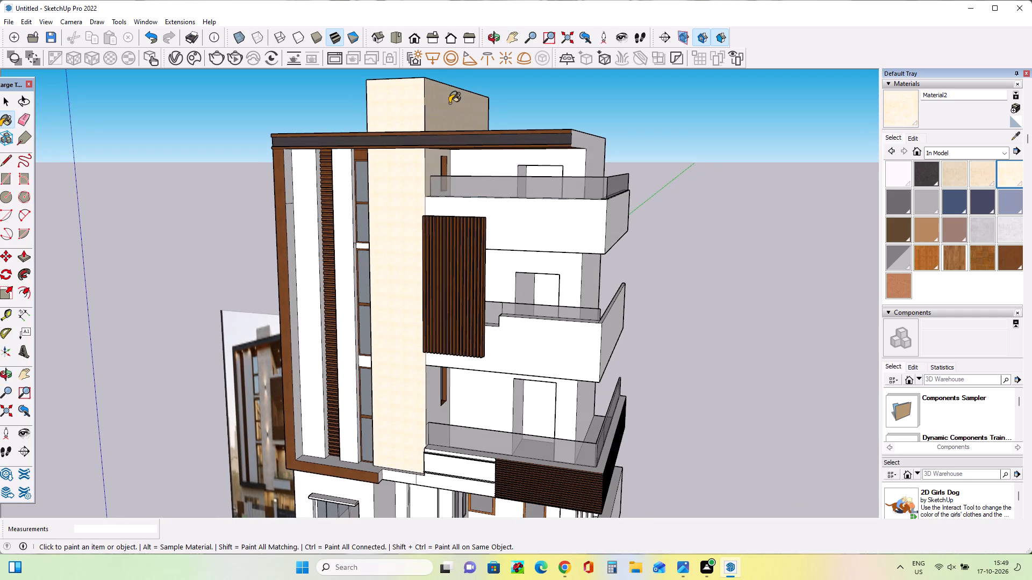
Paint the wall strips on both sides of the wood-slat strip and the two upper balcony fronts with the pale cream concrete.
middle_click_drag(373, 410, 468, 410)
left_click(353, 339)
left_click(313, 333)
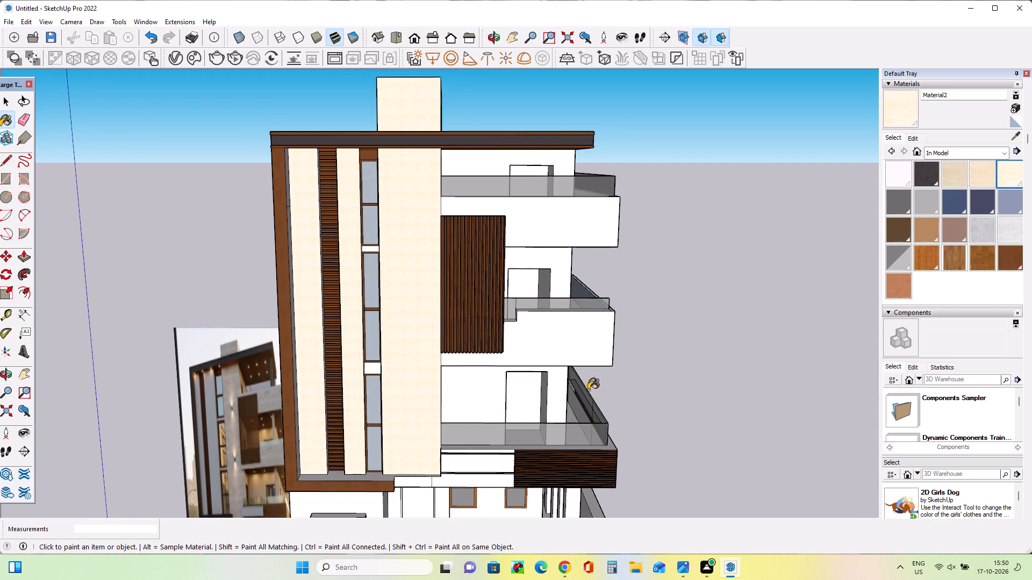
left_click(554, 341)
left_click(543, 236)
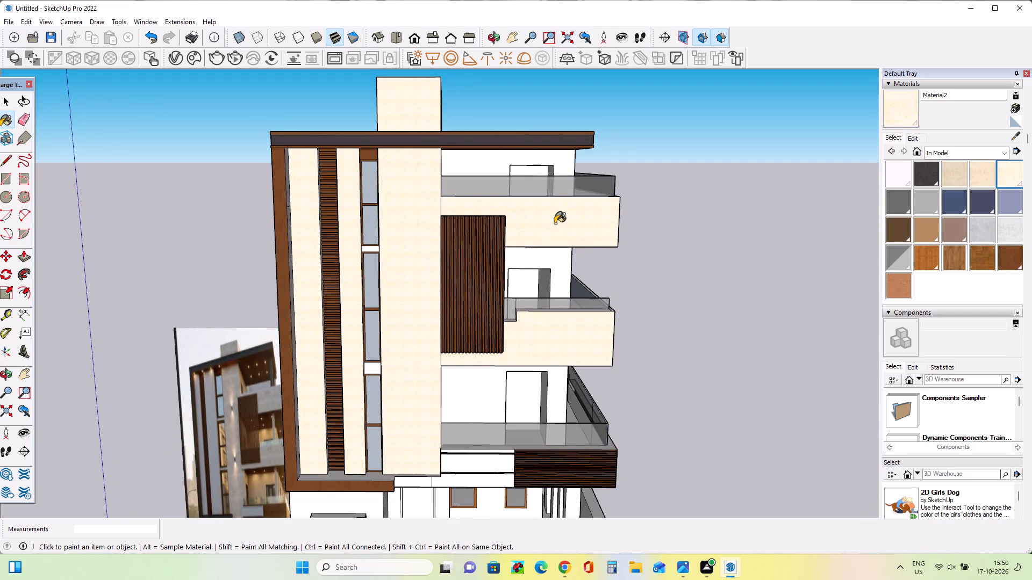
Paint the recessed walls behind the three balconies, including the side return on the lowest one, with the pale cream concrete.
middle_click_drag(577, 234, 590, 257)
left_click(483, 178)
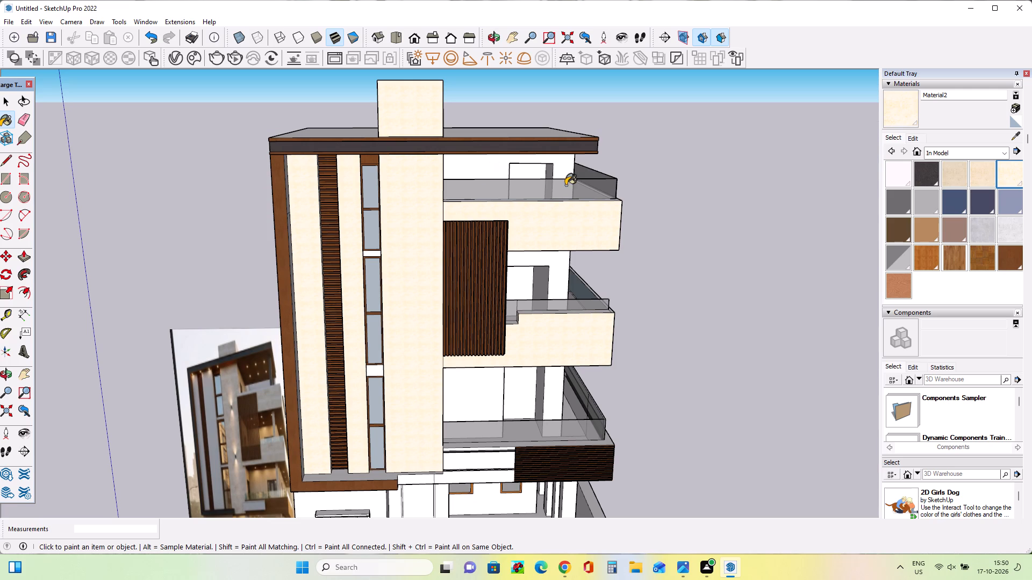
left_click(561, 294)
middle_click_drag(560, 334, 522, 248)
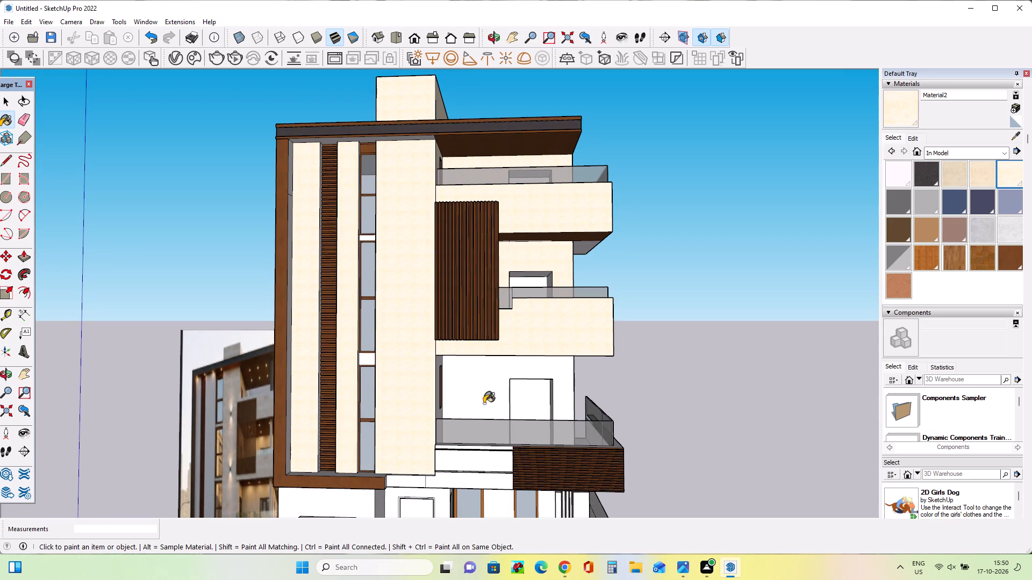
left_click(484, 403)
middle_click_drag(473, 414, 378, 423)
left_click(439, 380)
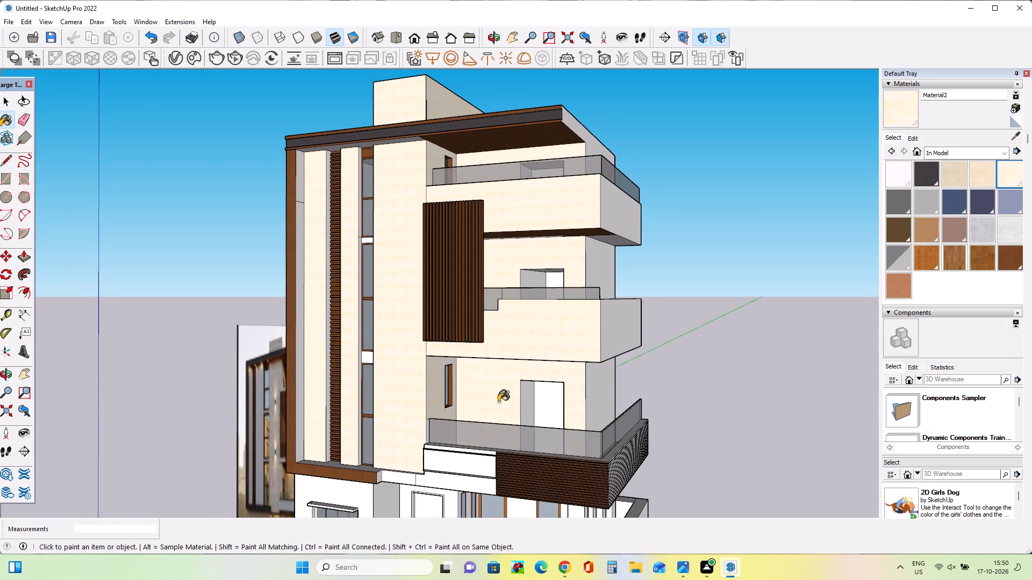
Paint the ground-floor front walls around the window, door and wood-framed windows, plus the short band above the door, with the pale cream concrete.
scroll(499, 400, "down", 8)
middle_click_drag(472, 448, 587, 430)
scroll(445, 484, "up", 5)
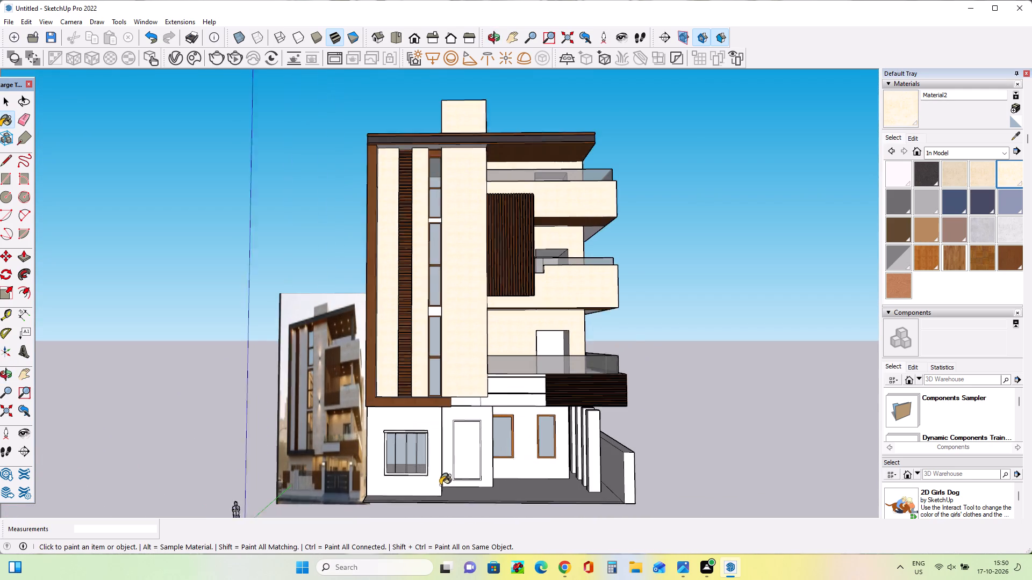
scroll(440, 485, "up", 1)
left_click(435, 432)
left_click(455, 410)
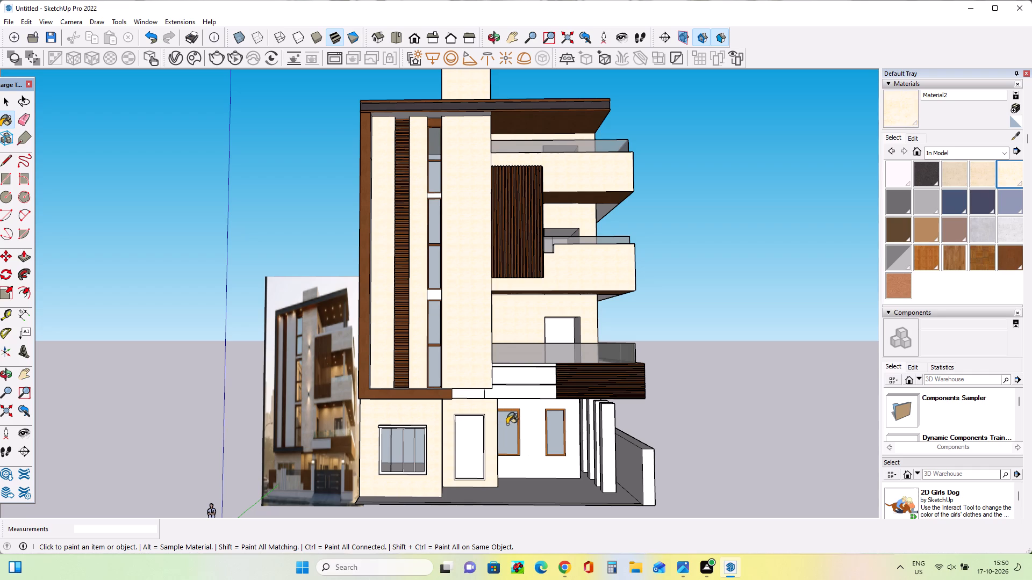
left_click(539, 417)
left_click(470, 394)
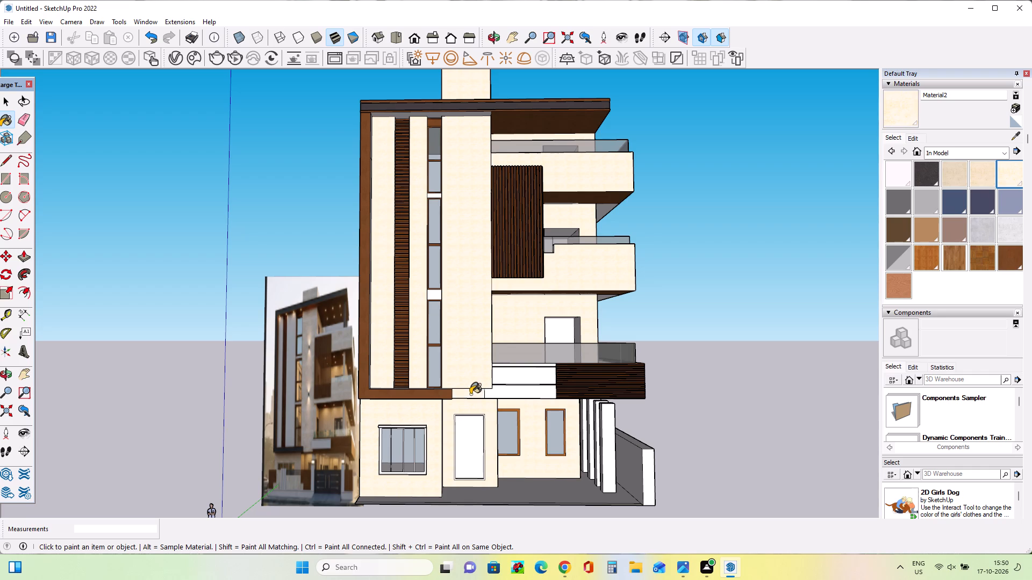
Draw a thin rectangle along the bottom of the brown frame's end face above the ground-floor door.
middle_click_drag(520, 401, 500, 404)
scroll(300, 458, "up", 7)
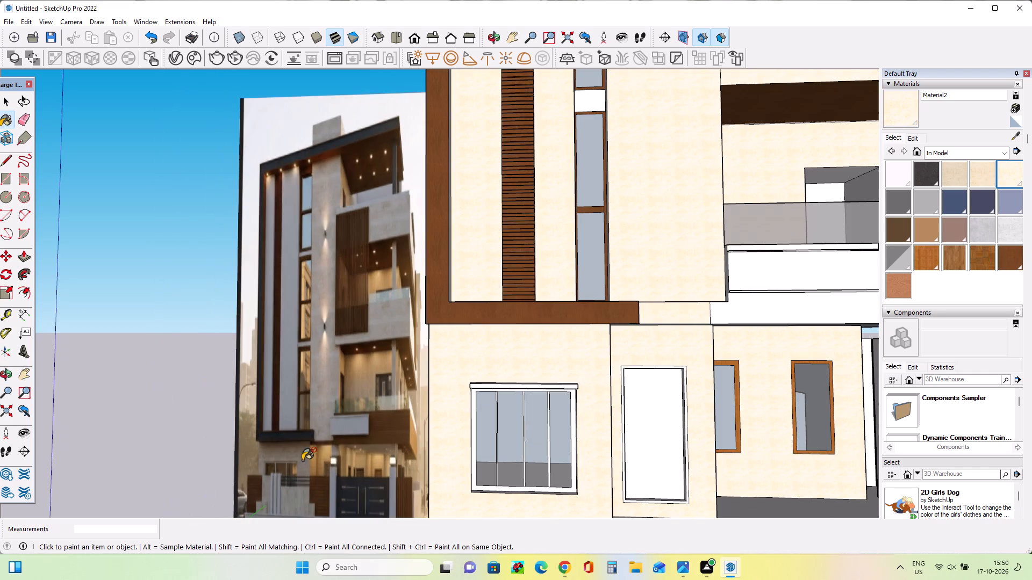
scroll(314, 451, "down", 7)
middle_click_drag(483, 432, 484, 452)
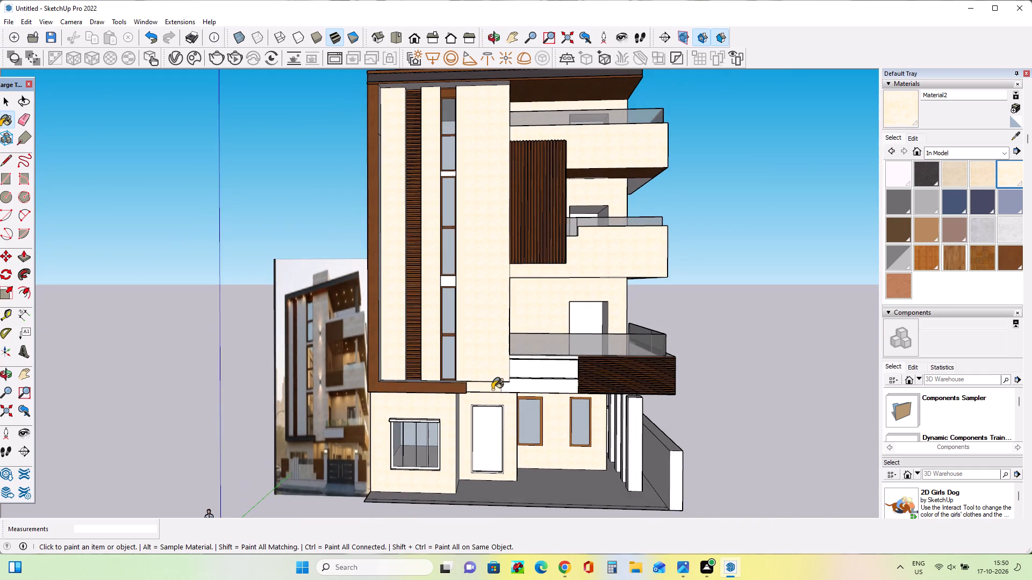
scroll(492, 389, "up", 8)
middle_click_drag(518, 407, 490, 386)
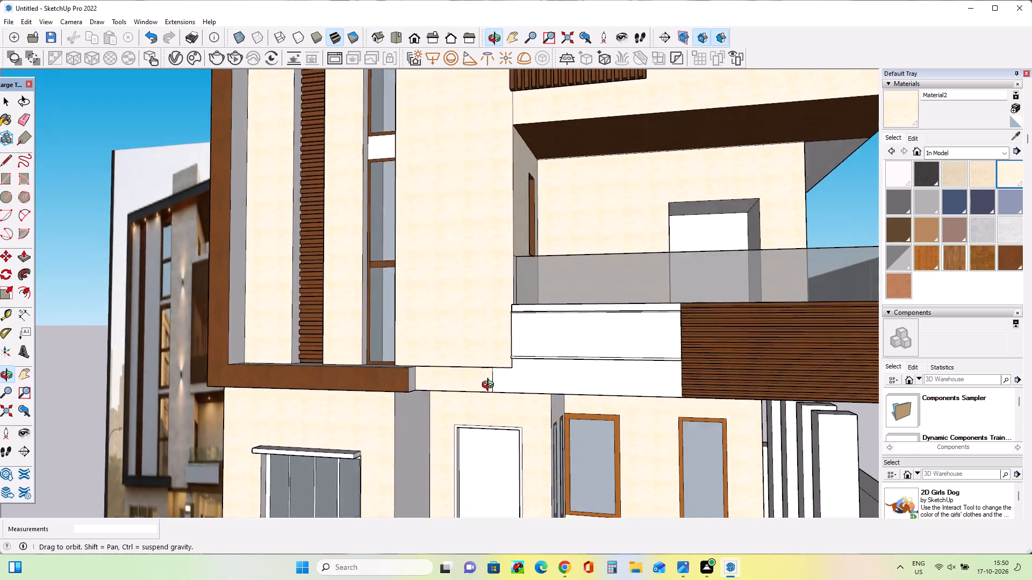
middle_click_drag(490, 386, 547, 393)
scroll(547, 388, "up", 3)
middle_click_drag(547, 390, 580, 402)
middle_click_drag(453, 410, 461, 411)
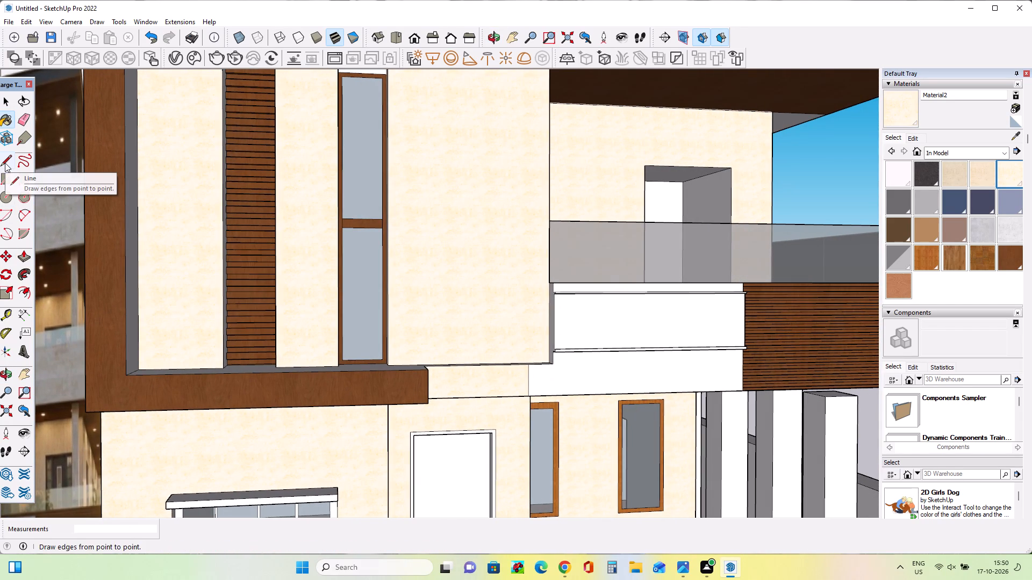
left_click(6, 178)
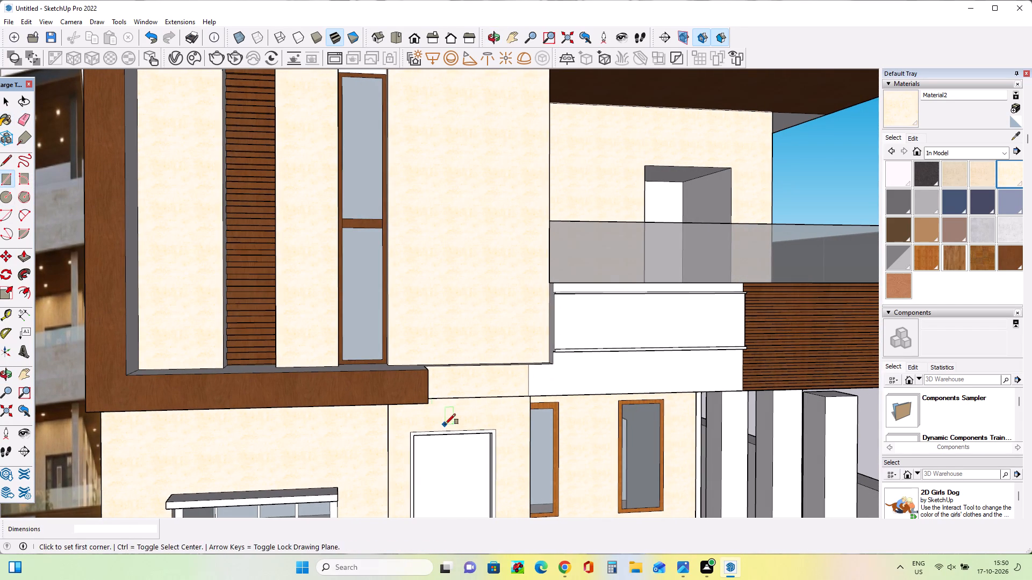
middle_click_drag(445, 424, 219, 408)
scroll(332, 392, "up", 3)
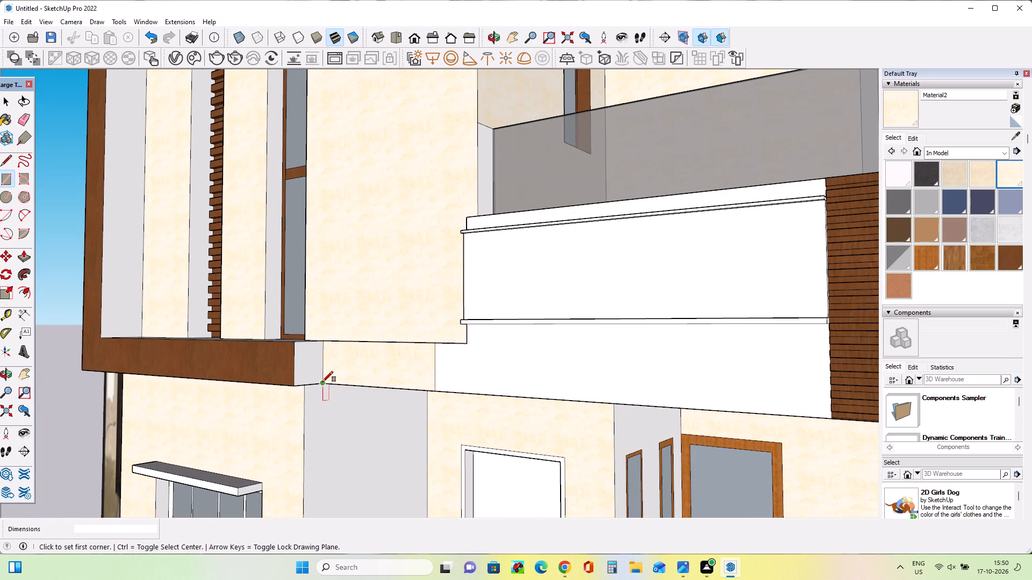
left_click(322, 382)
left_click(291, 377)
Push/Pull the thin rectangle about 7' 11" to continue the frame's lower edge along the cream band above the door.
middle_click_drag(362, 411, 375, 417)
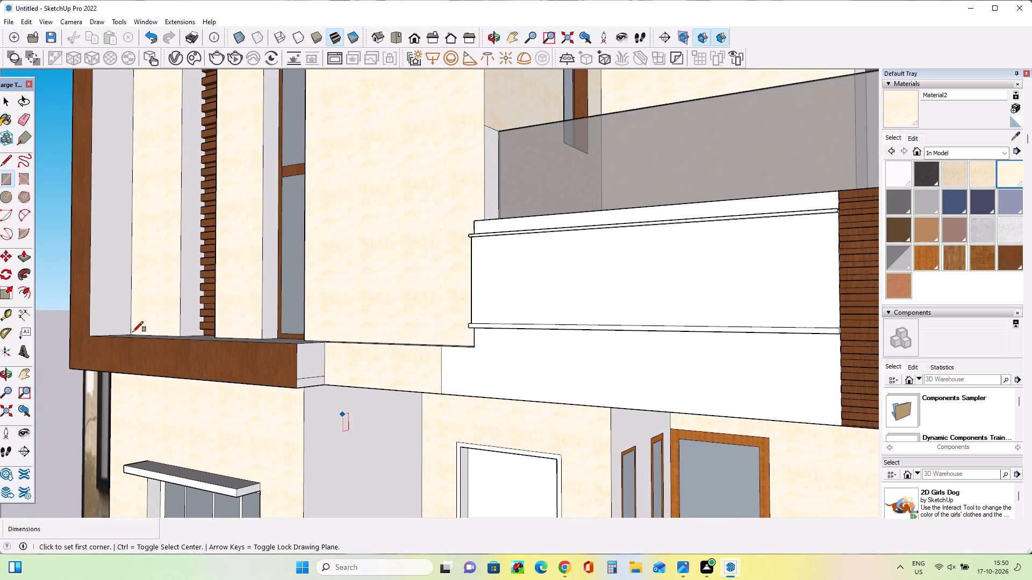
left_click(31, 259)
left_click(309, 379)
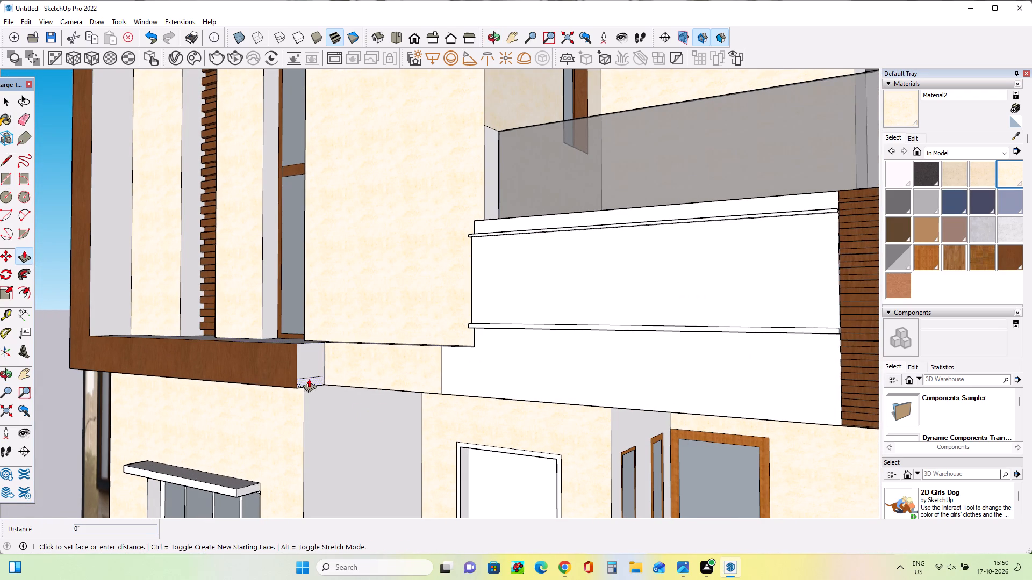
left_click(428, 398)
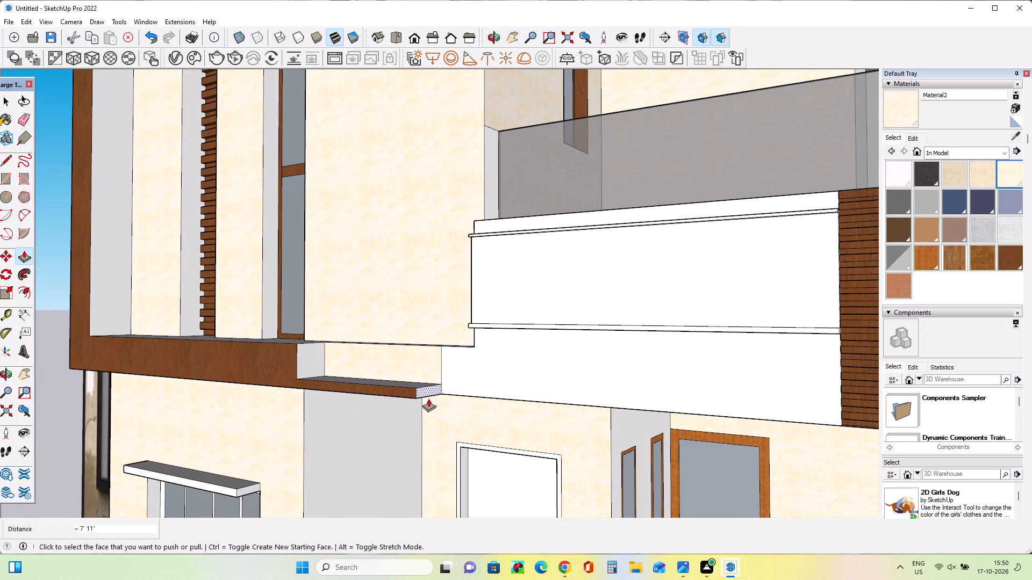
Draw a line about 15' 6 9/16" long across the white strip above the lowest balcony panel's upper ledge, starting at the wood slats.
scroll(426, 404, "down", 9)
middle_click_drag(322, 417, 511, 385)
scroll(468, 418, "up", 3)
middle_click_drag(465, 416, 411, 437)
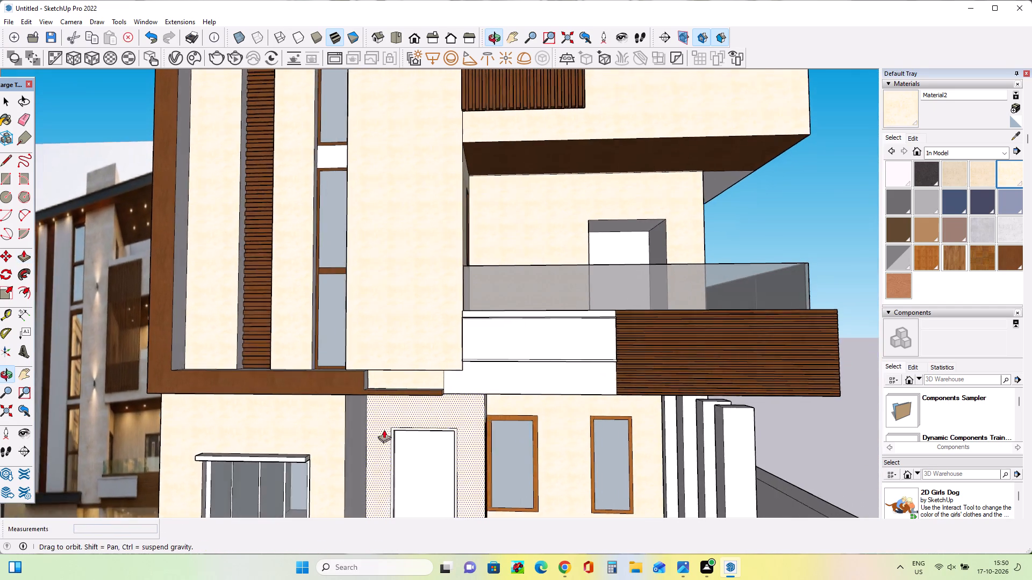
scroll(461, 376, "up", 8)
middle_click_drag(466, 376, 377, 407)
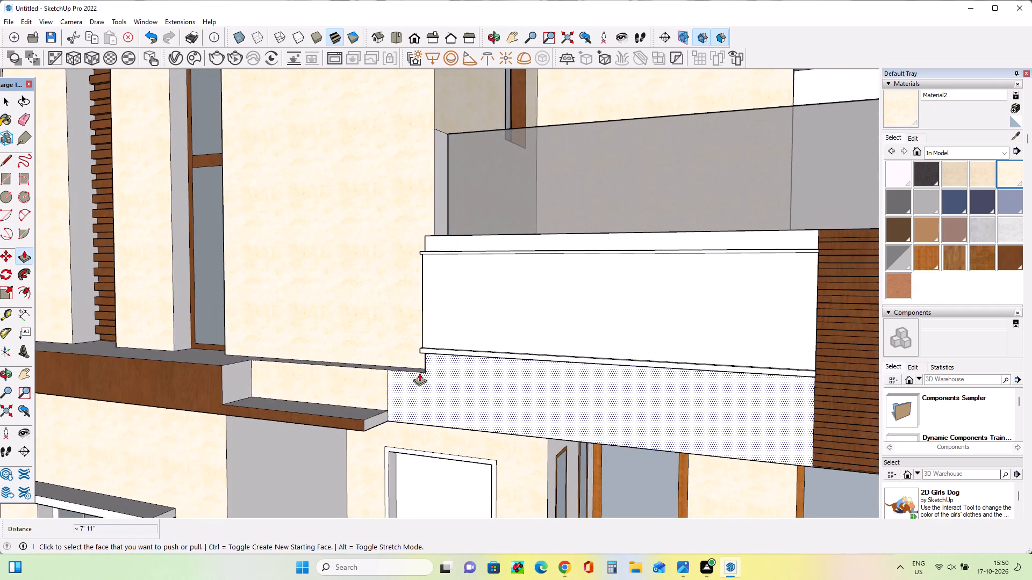
middle_click_drag(484, 368, 503, 402)
scroll(503, 402, "down", 1)
left_click(2, 162)
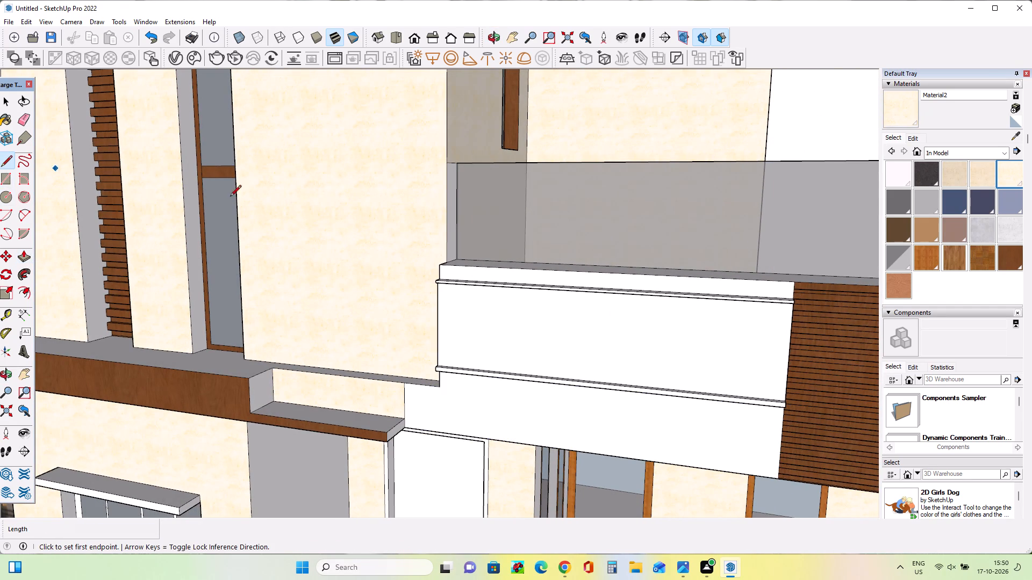
scroll(778, 289, "up", 8)
left_click(809, 291)
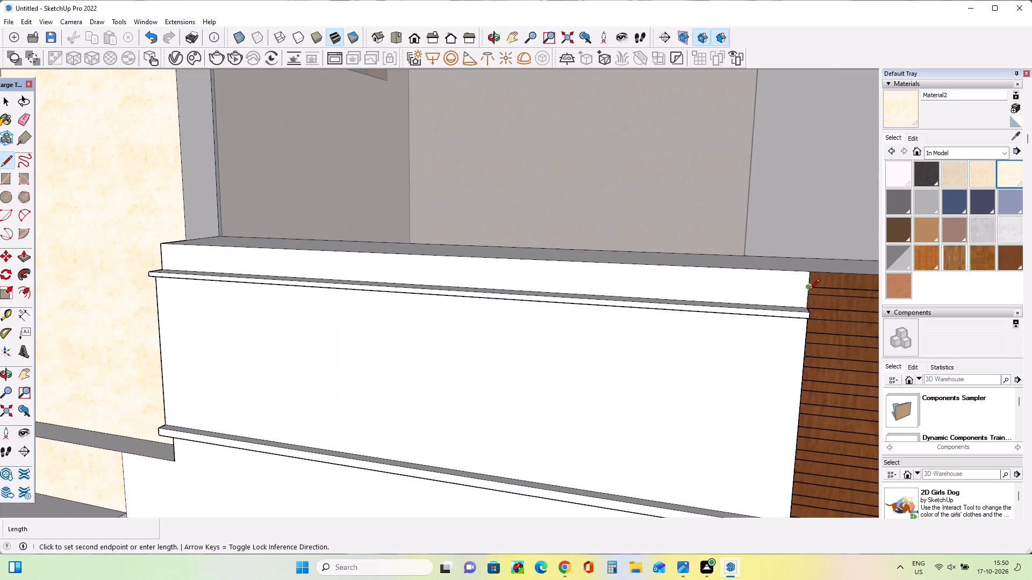
left_click(163, 257)
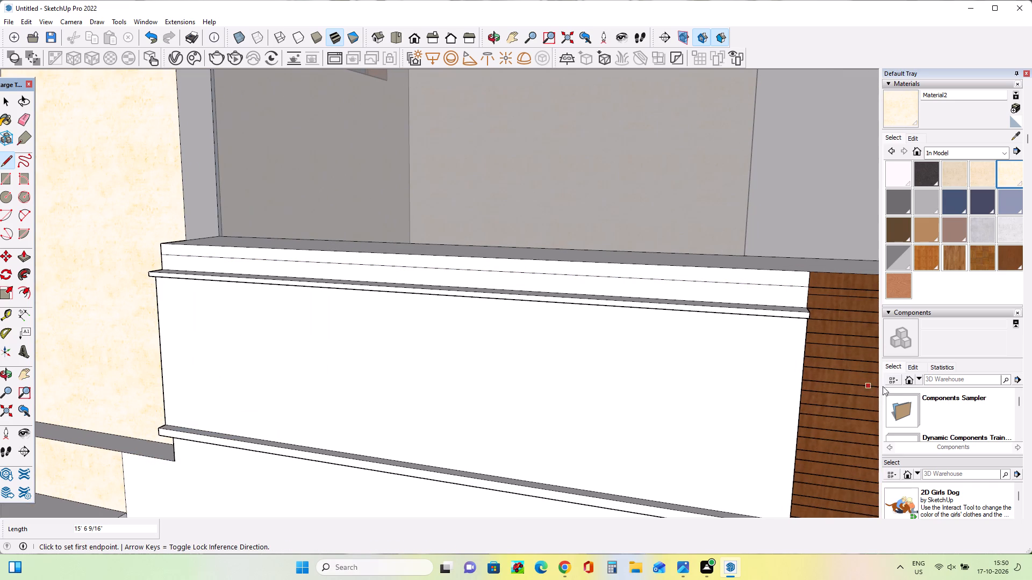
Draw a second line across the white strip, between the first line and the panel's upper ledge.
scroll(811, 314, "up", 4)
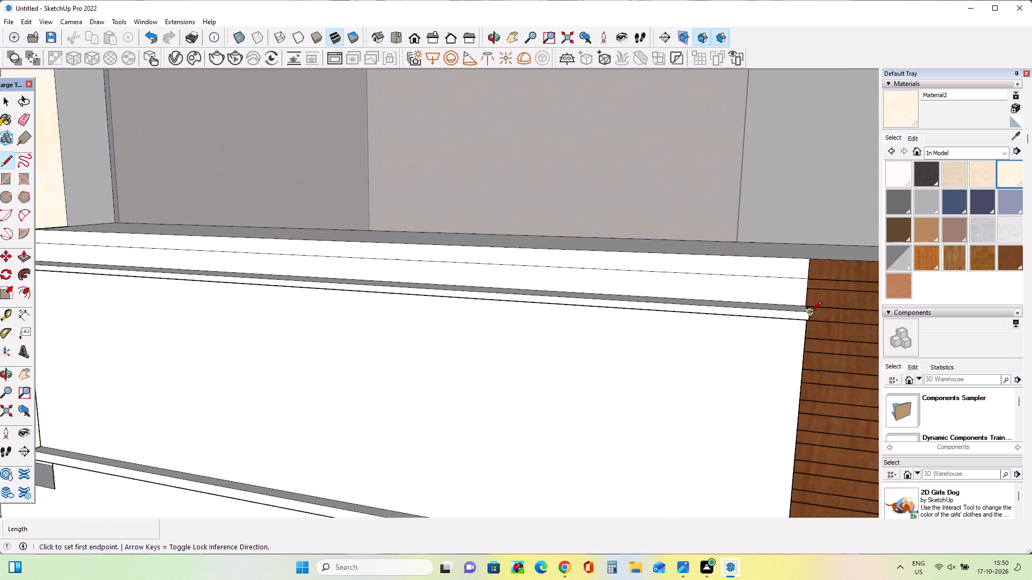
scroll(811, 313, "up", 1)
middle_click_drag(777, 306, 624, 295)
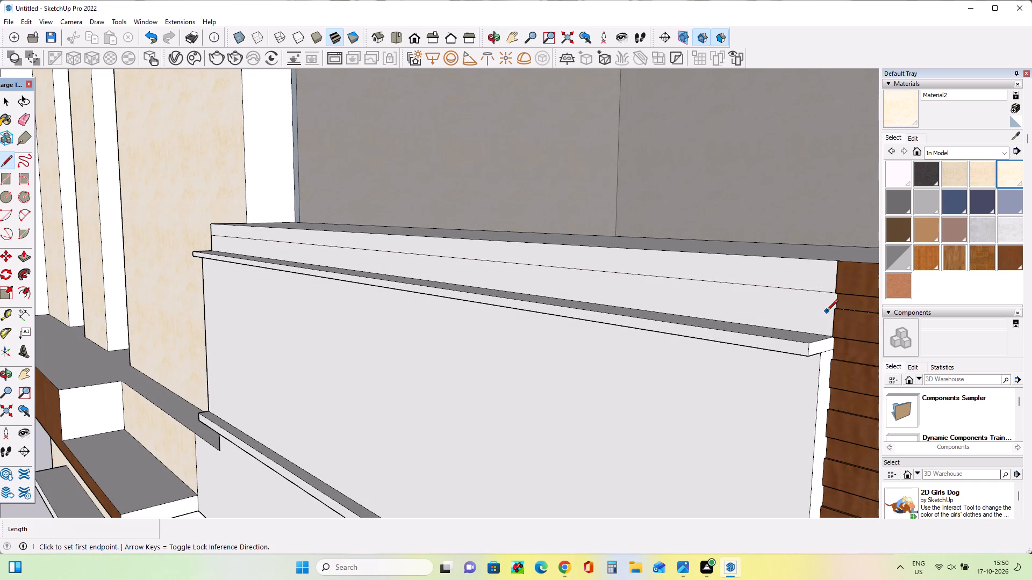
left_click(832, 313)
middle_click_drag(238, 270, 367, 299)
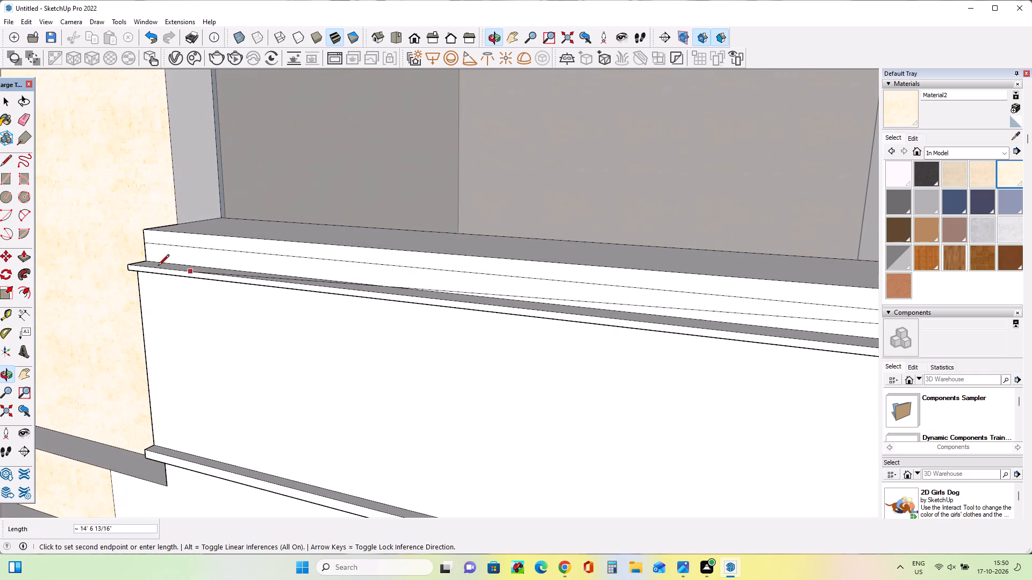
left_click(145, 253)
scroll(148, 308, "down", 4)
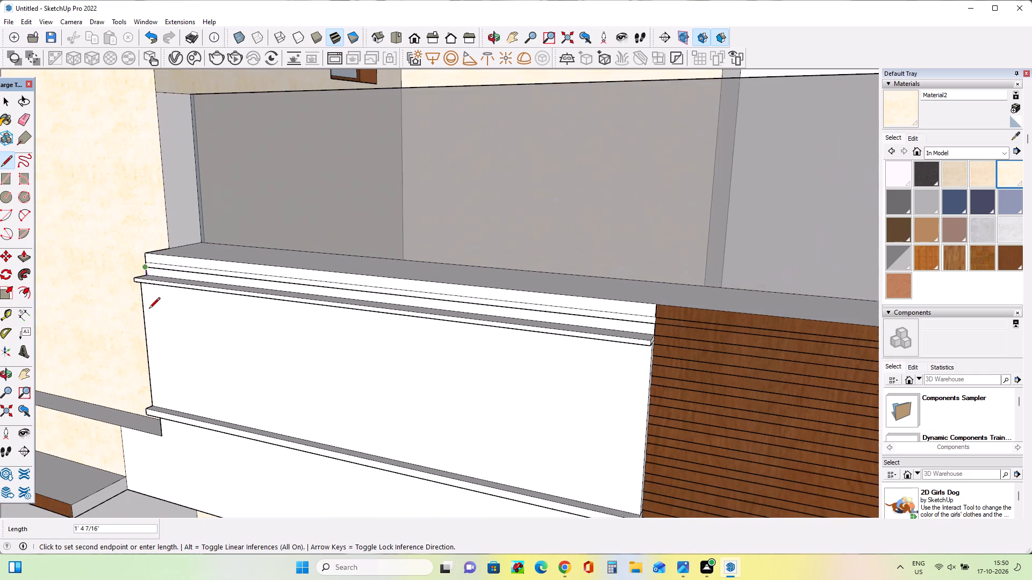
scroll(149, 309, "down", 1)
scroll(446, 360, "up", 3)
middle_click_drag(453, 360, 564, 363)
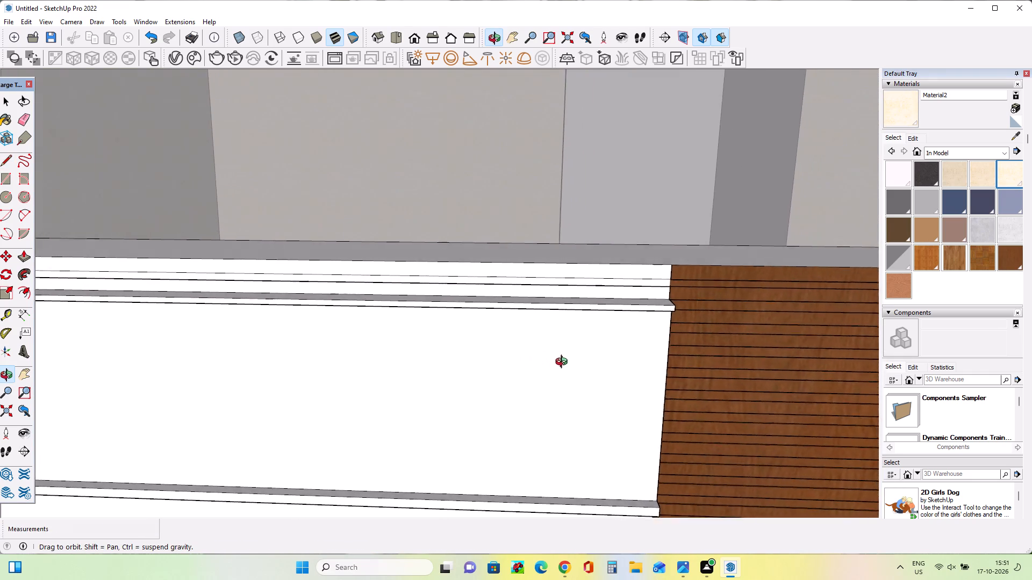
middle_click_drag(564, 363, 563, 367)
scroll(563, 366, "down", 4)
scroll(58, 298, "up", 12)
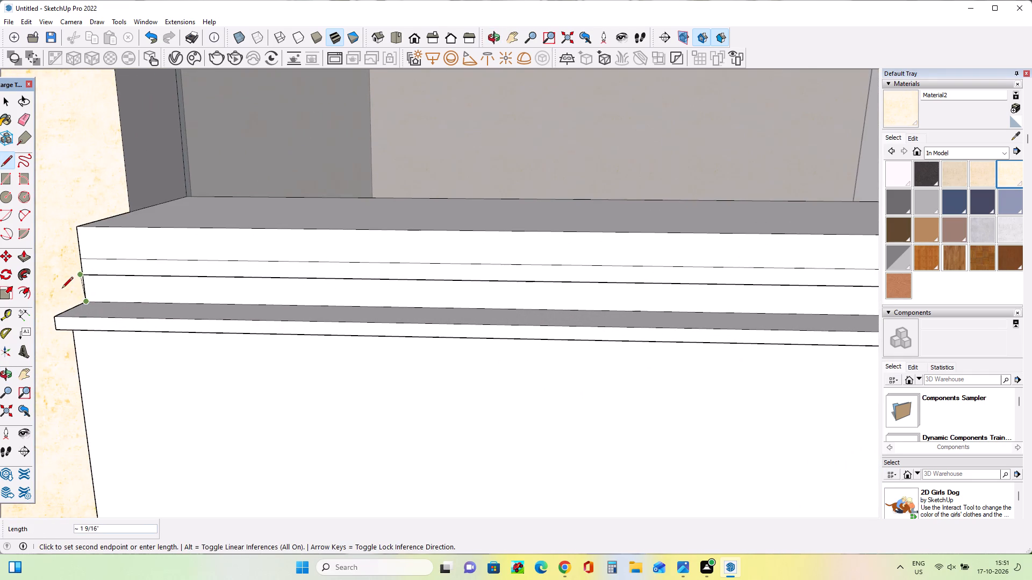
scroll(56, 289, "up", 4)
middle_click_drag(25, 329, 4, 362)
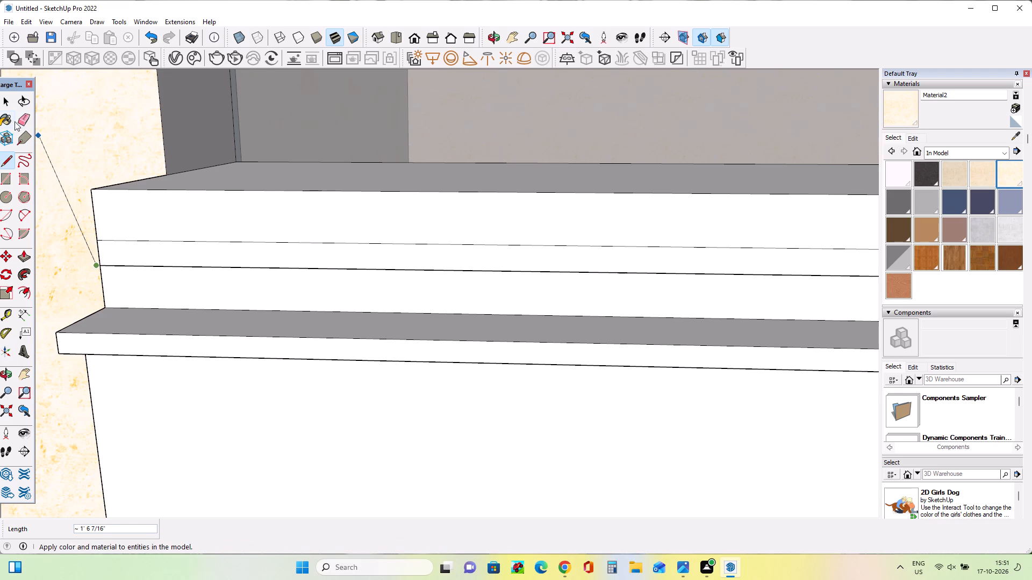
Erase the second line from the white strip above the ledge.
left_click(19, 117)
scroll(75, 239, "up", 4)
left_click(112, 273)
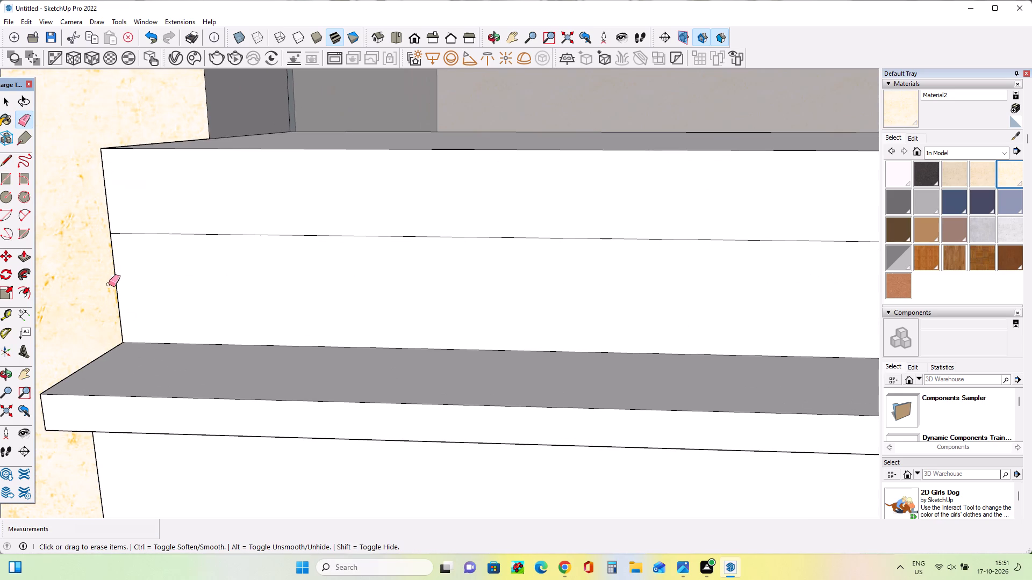
Draw a line about 15' 7 1/4" long across the white strip above the upper ledge, from the slat groove to the cream wall.
left_click(5, 158)
scroll(30, 350, "down", 4)
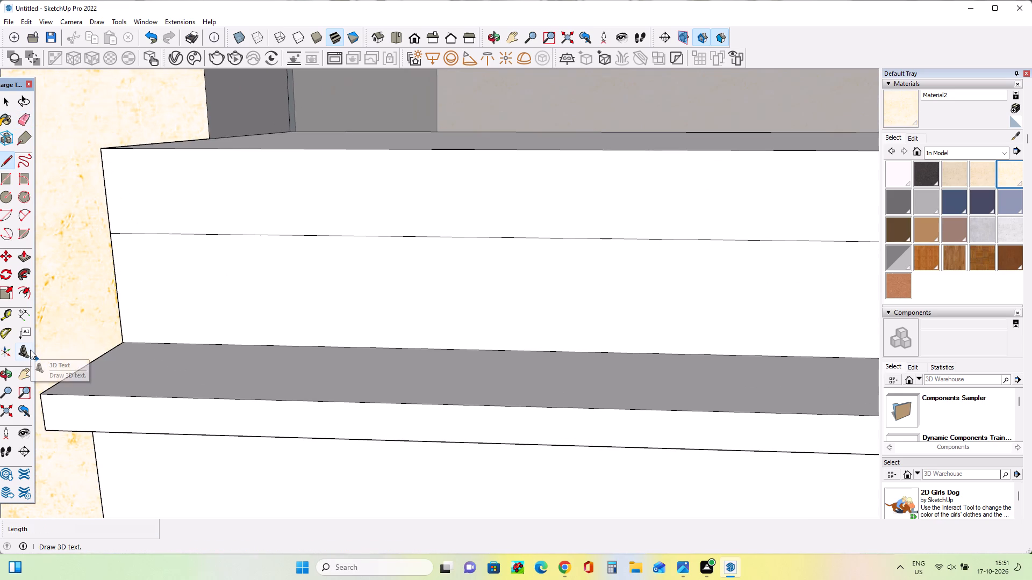
scroll(30, 350, "down", 20)
scroll(30, 350, "down", 8)
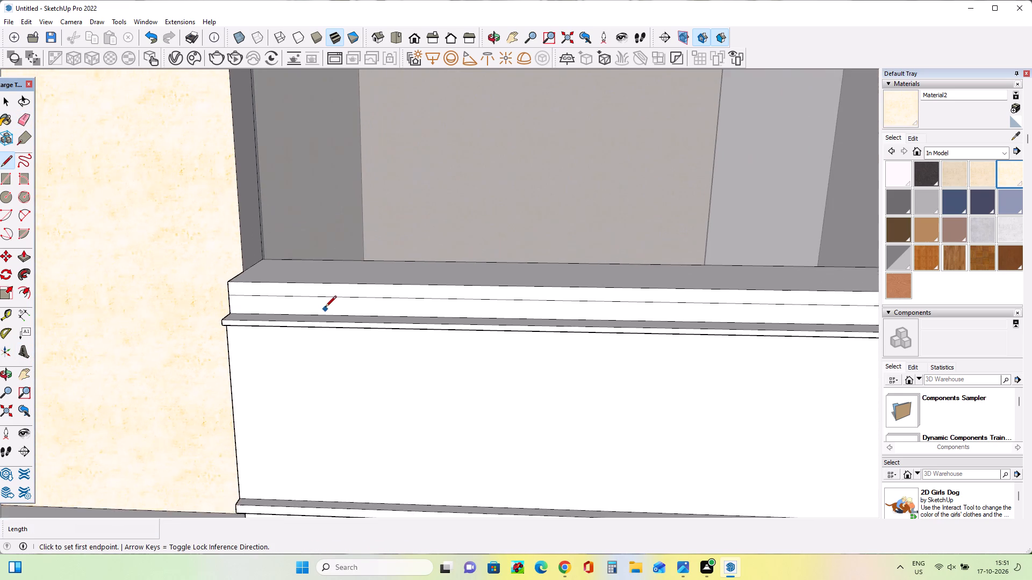
scroll(325, 308, "down", 7)
scroll(692, 343, "up", 17)
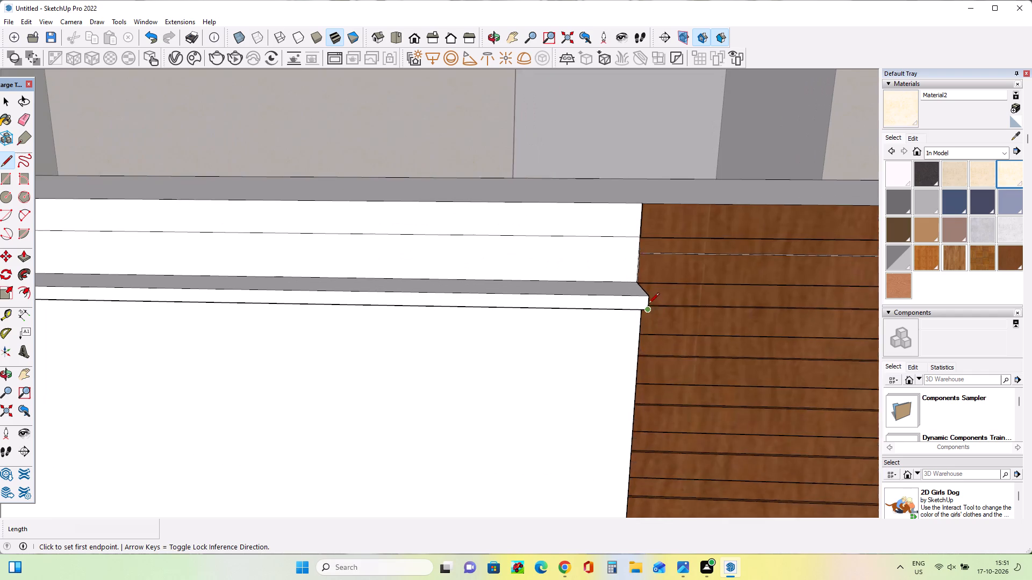
scroll(648, 305, "up", 2)
middle_click_drag(603, 267, 738, 244)
scroll(567, 217, "up", 2)
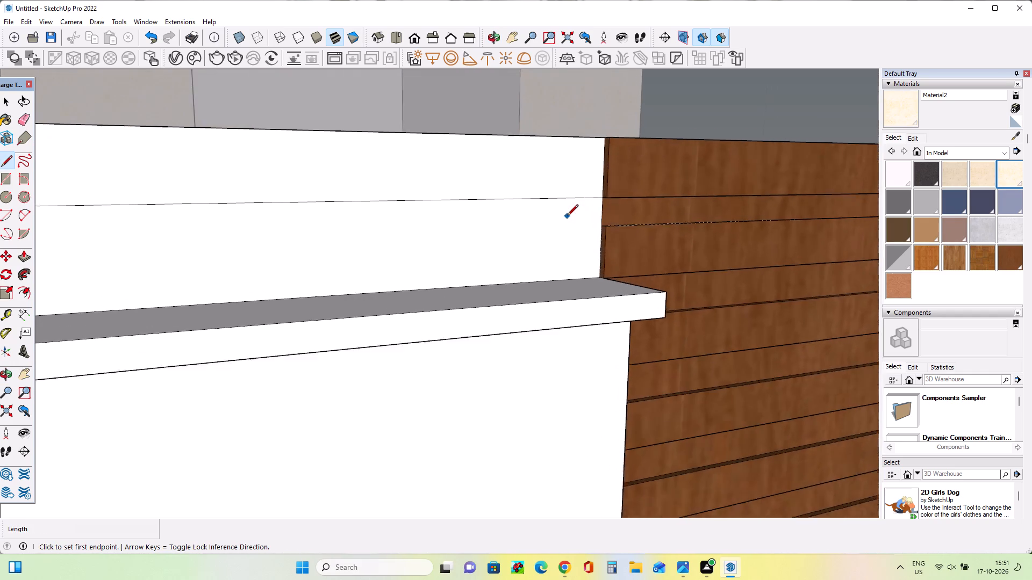
scroll(567, 216, "up", 9)
left_click(615, 231)
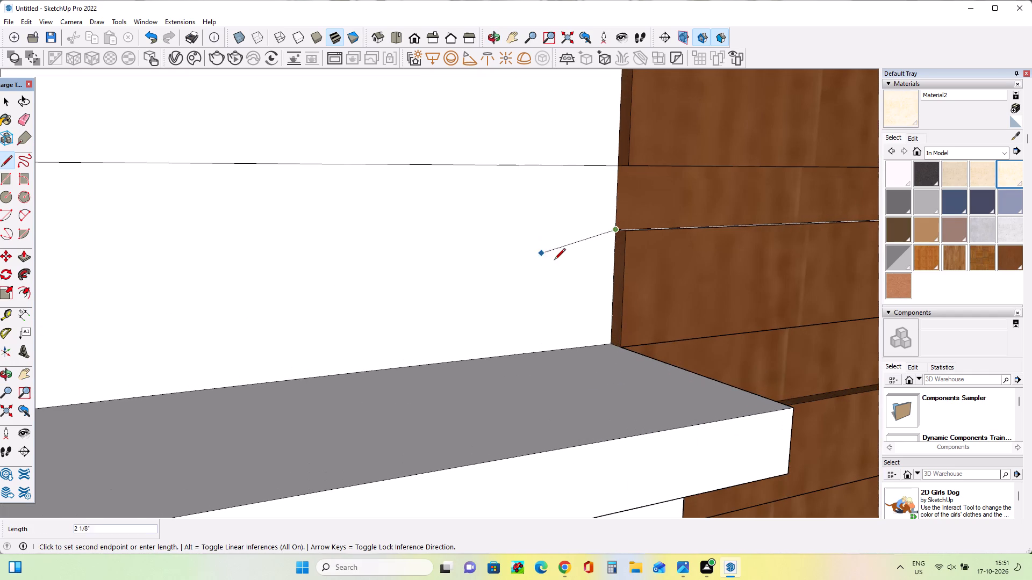
scroll(554, 260, "down", 17)
scroll(554, 260, "down", 10)
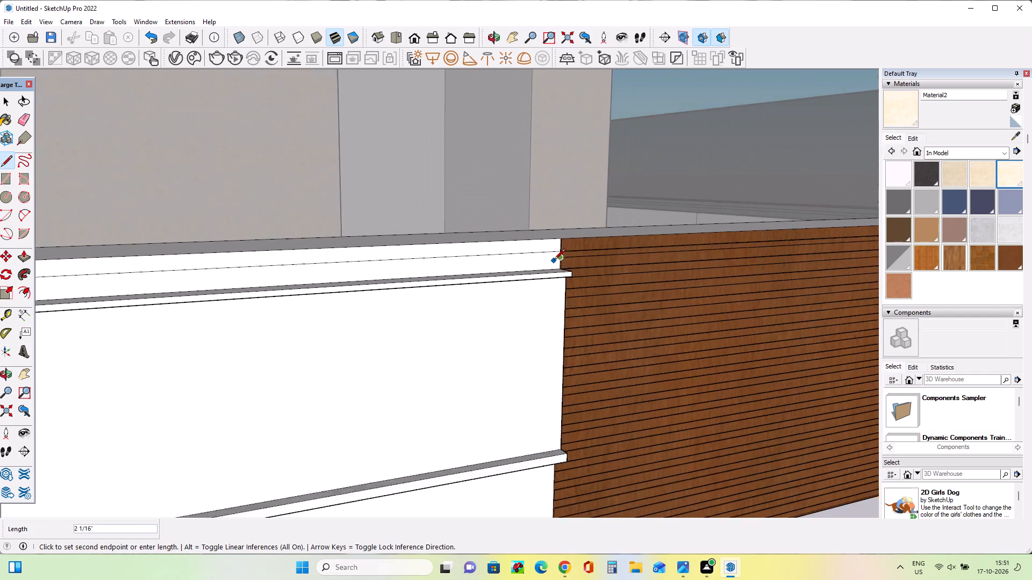
scroll(554, 260, "down", 7)
scroll(273, 272, "up", 14)
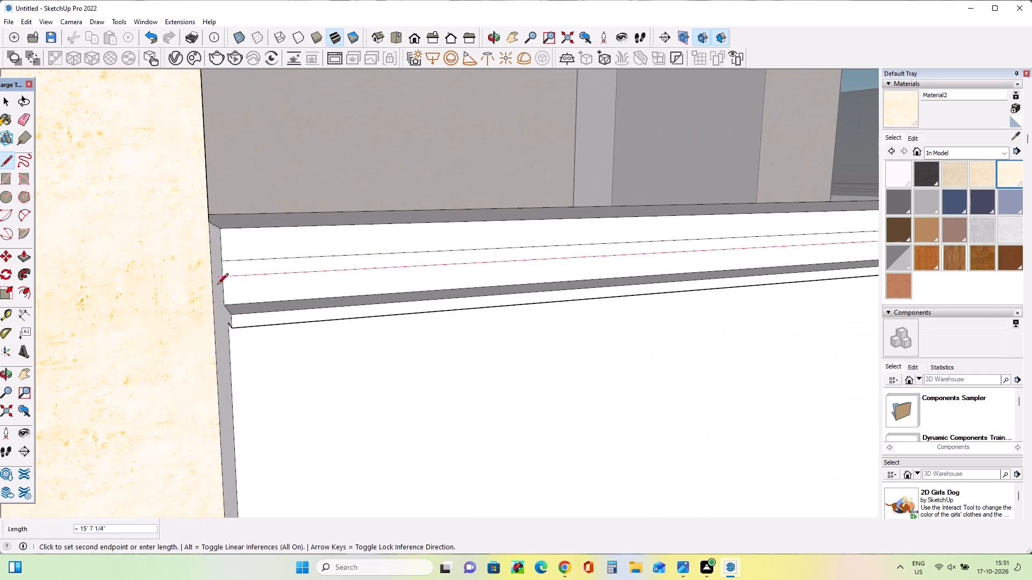
left_click(226, 280)
scroll(166, 328, "down", 9)
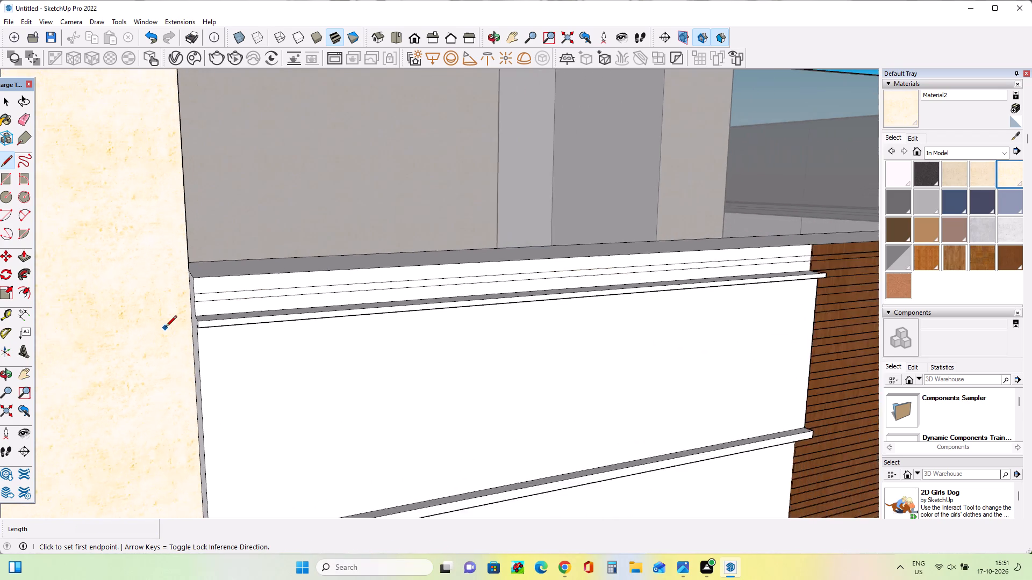
Paint the three white strips above the lowest balcony panel's upper ledge with Wood Veneer 01.
scroll(166, 328, "down", 4)
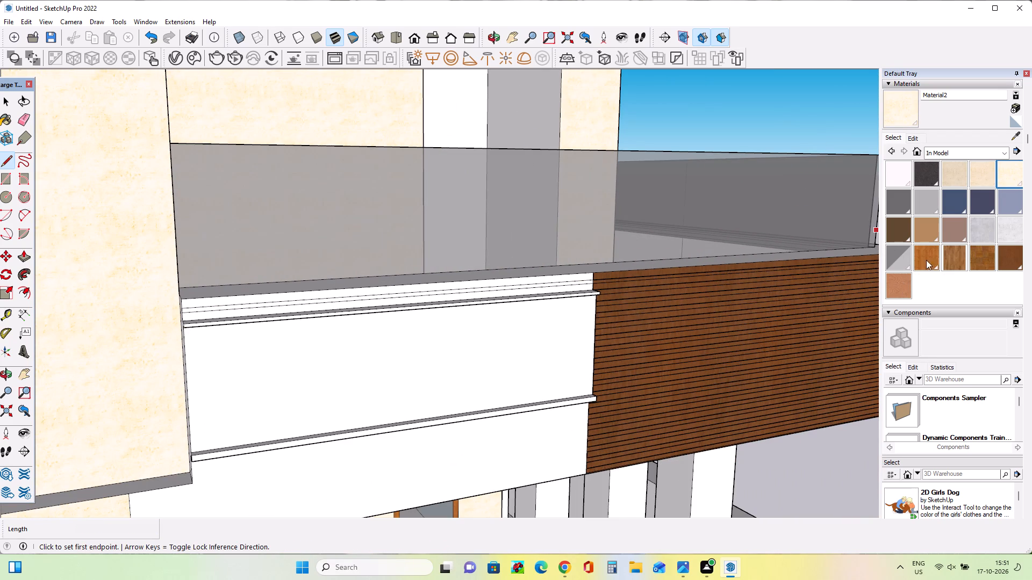
left_click(972, 260)
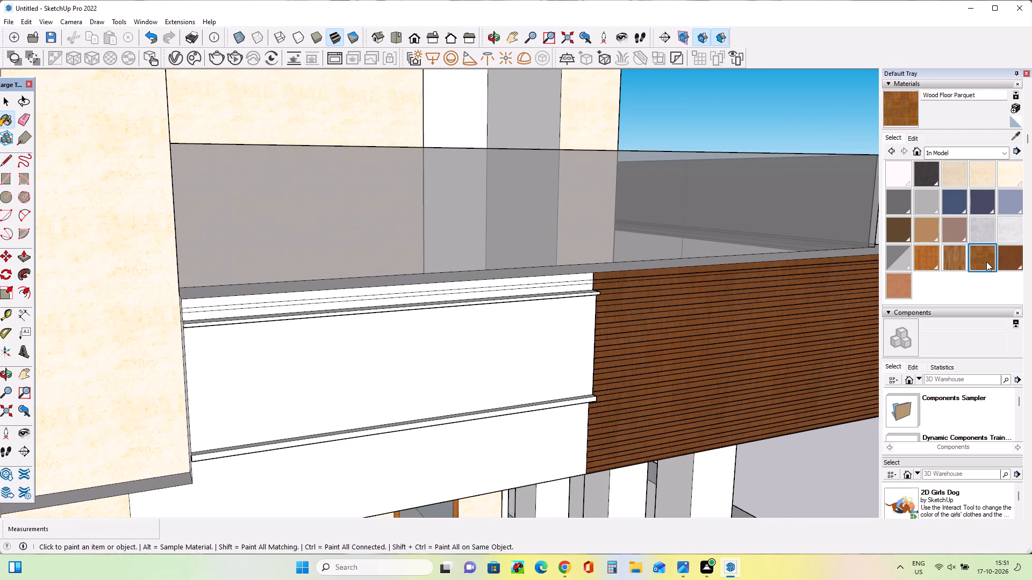
left_click(1005, 246)
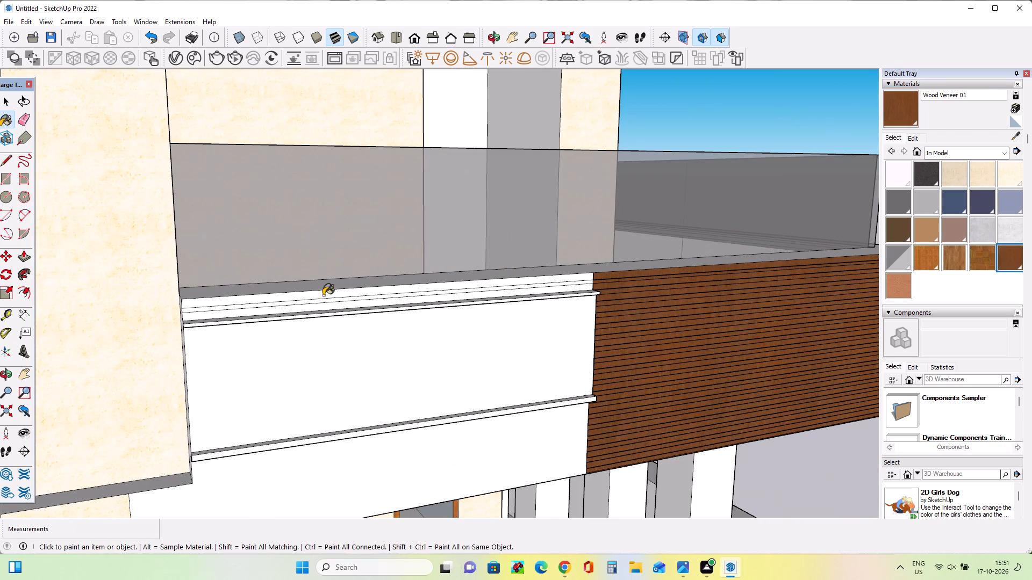
scroll(323, 295, "up", 5)
left_click(323, 295)
left_click(327, 314)
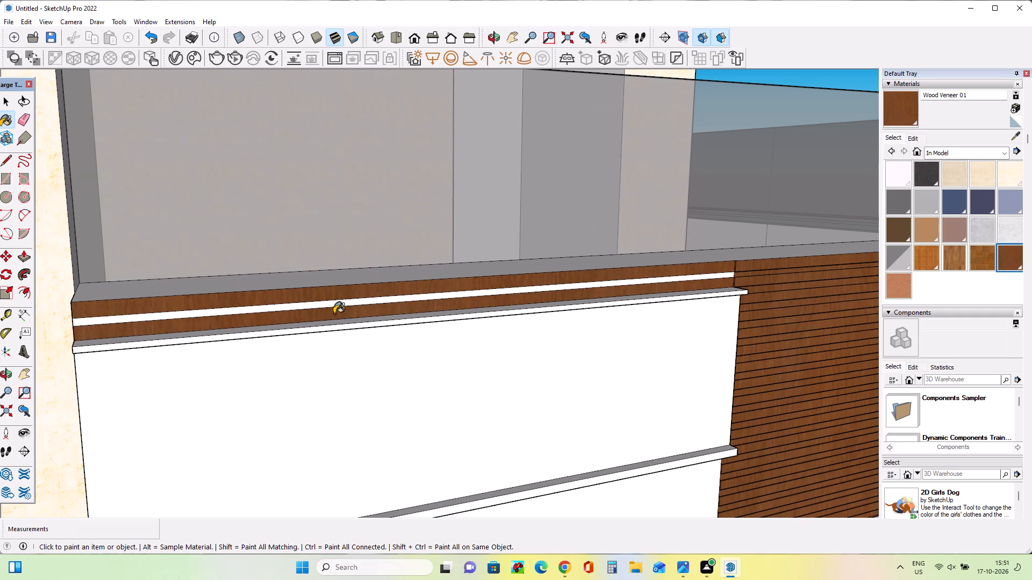
left_click(342, 301)
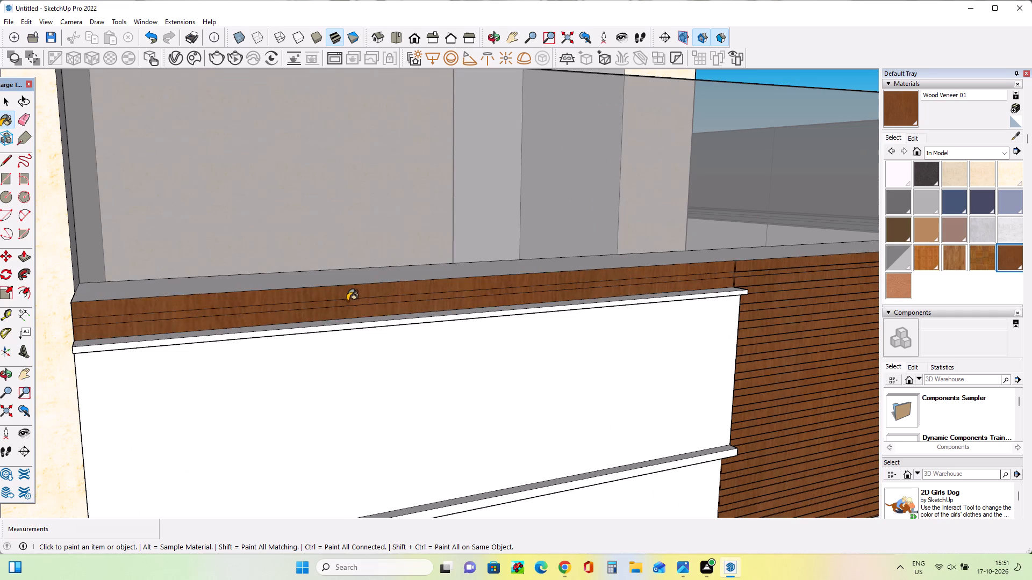
Push/Pull the top and bottom wood strips above the upper ledge 7/16" to line up with the adjoining slats.
left_click(24, 258)
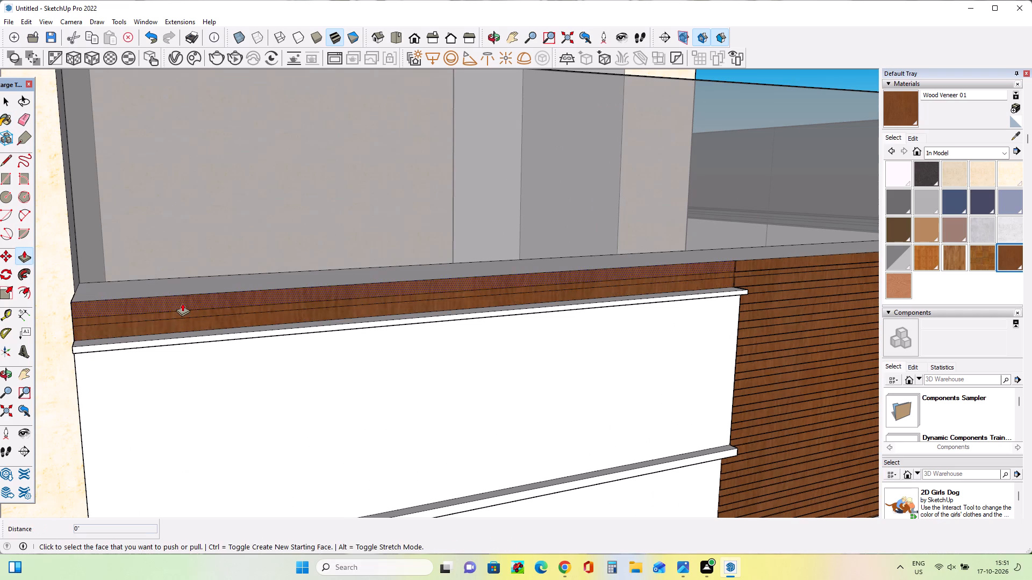
left_click(182, 303)
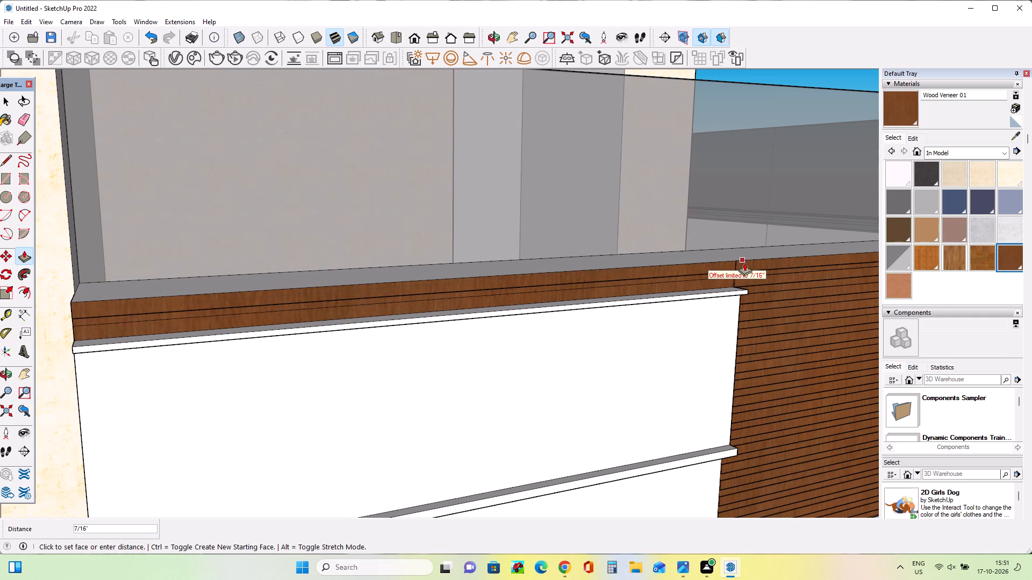
left_click(753, 264)
scroll(742, 275, "up", 7)
left_click(706, 288)
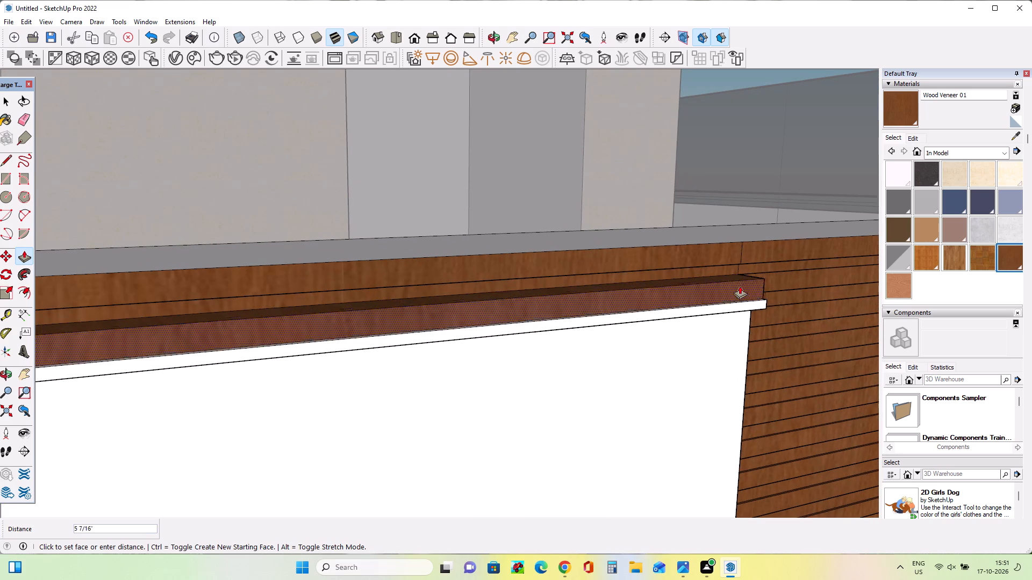
left_click(785, 277)
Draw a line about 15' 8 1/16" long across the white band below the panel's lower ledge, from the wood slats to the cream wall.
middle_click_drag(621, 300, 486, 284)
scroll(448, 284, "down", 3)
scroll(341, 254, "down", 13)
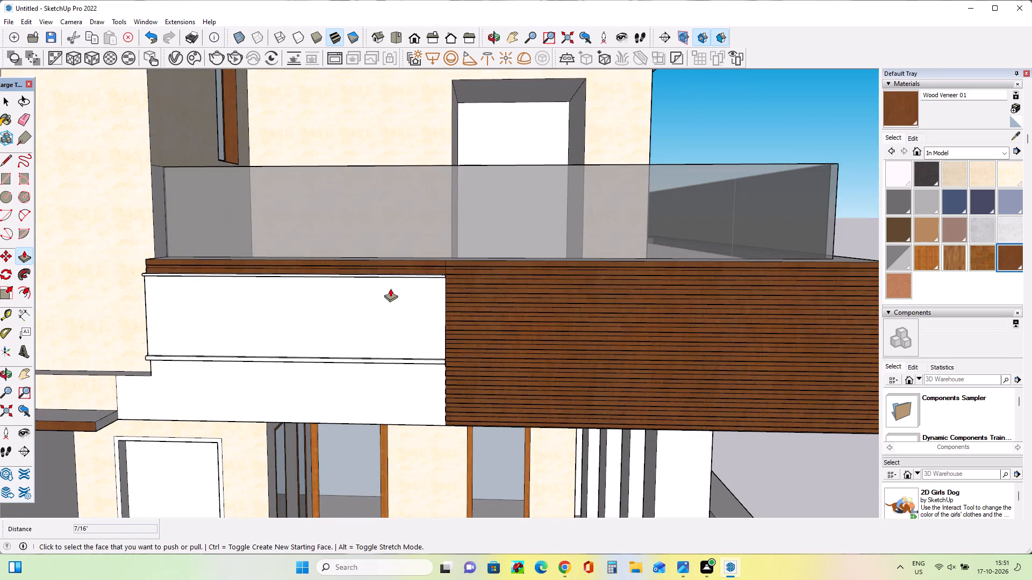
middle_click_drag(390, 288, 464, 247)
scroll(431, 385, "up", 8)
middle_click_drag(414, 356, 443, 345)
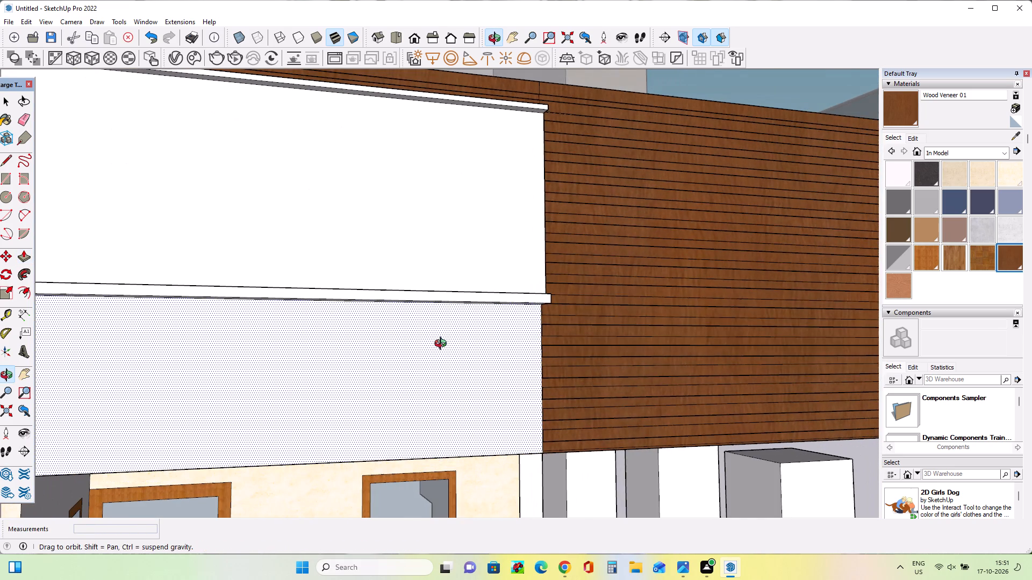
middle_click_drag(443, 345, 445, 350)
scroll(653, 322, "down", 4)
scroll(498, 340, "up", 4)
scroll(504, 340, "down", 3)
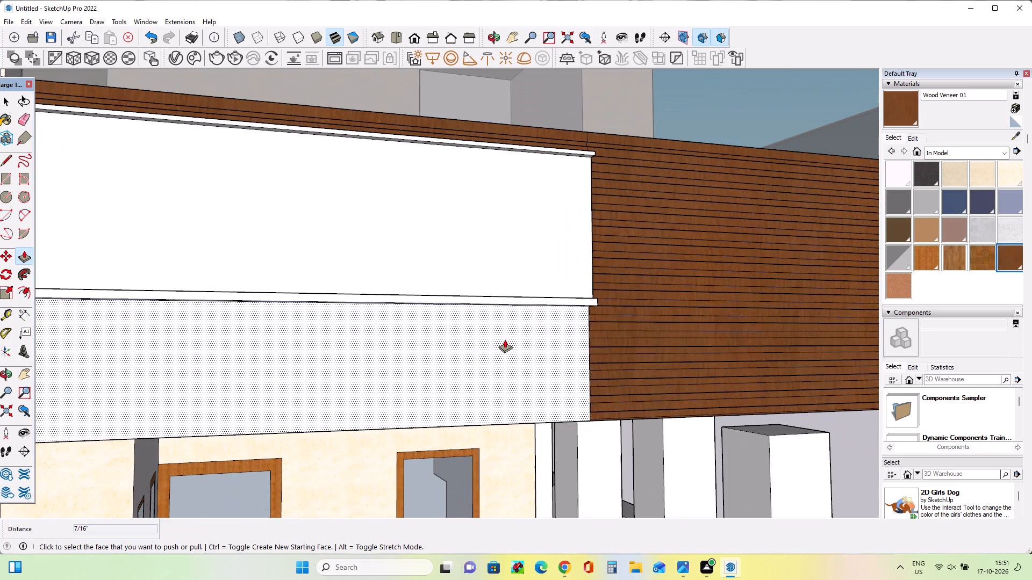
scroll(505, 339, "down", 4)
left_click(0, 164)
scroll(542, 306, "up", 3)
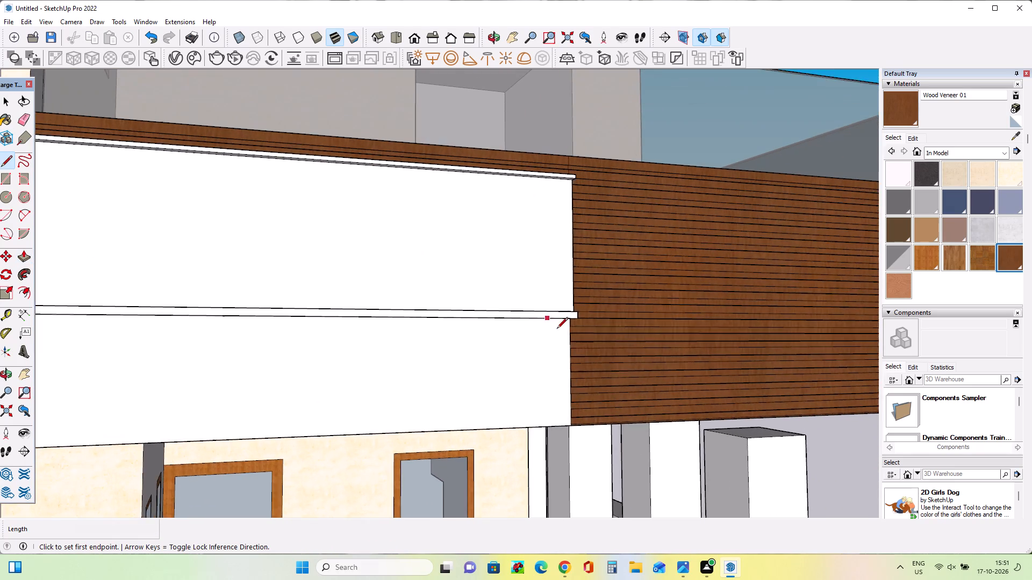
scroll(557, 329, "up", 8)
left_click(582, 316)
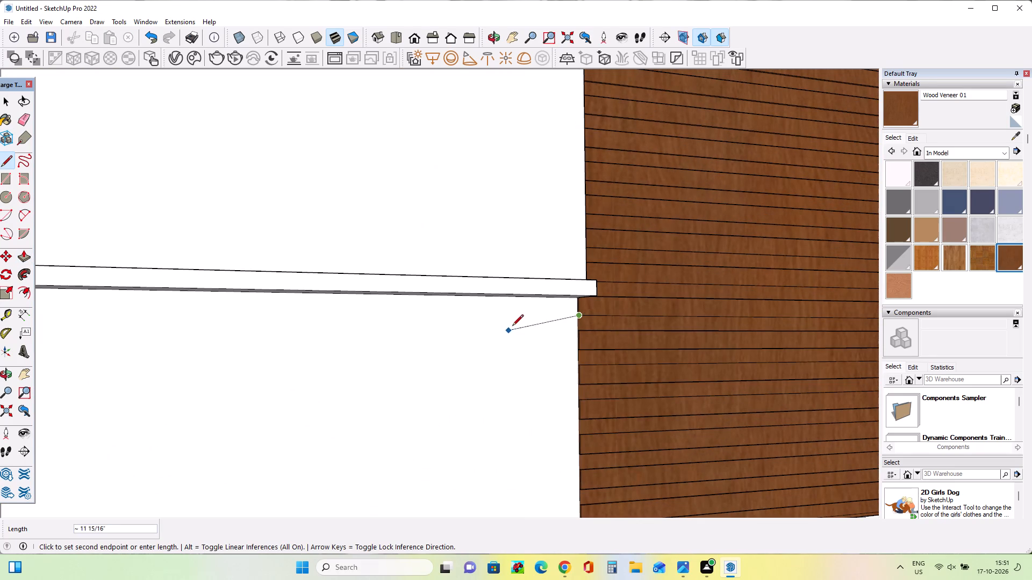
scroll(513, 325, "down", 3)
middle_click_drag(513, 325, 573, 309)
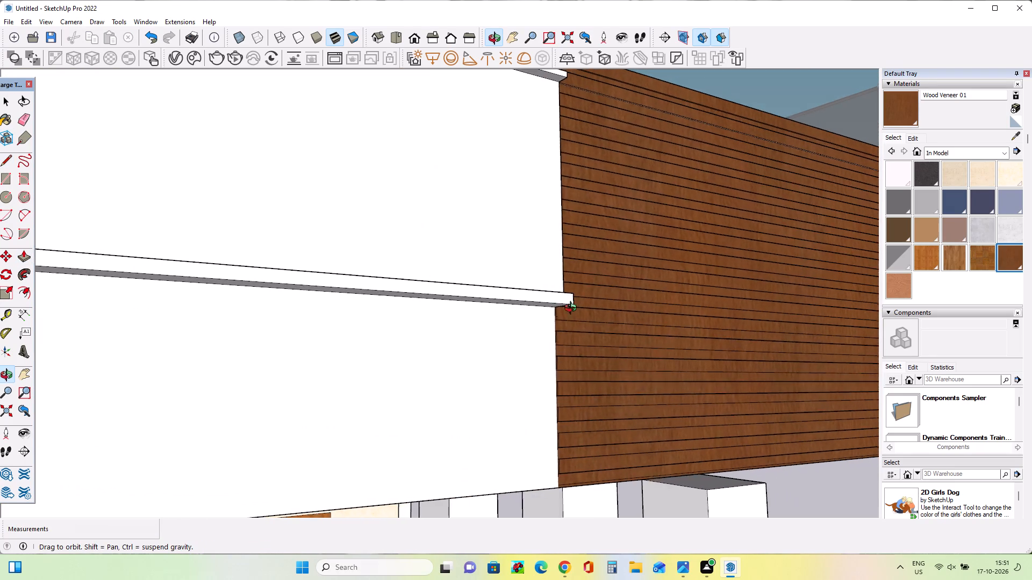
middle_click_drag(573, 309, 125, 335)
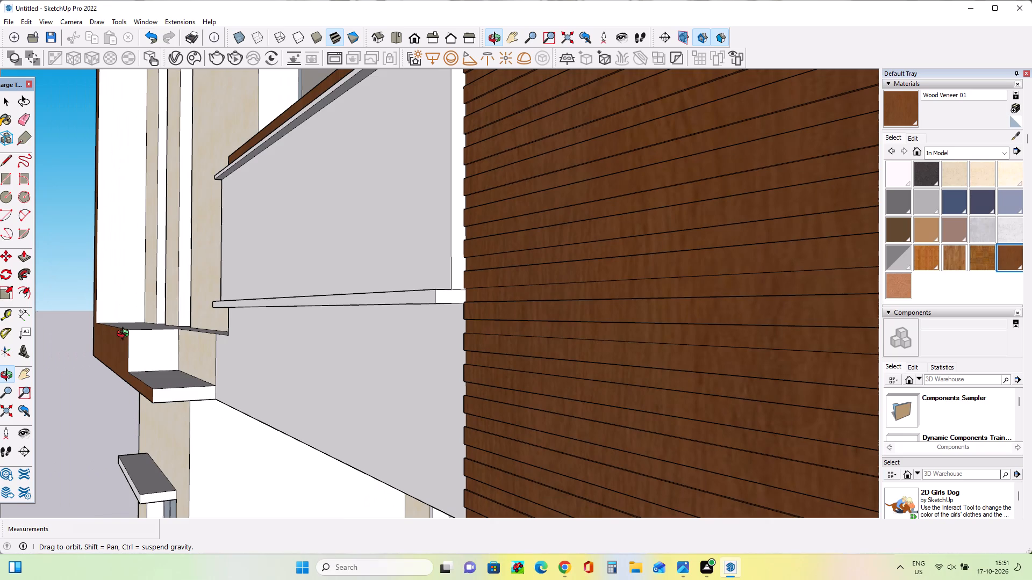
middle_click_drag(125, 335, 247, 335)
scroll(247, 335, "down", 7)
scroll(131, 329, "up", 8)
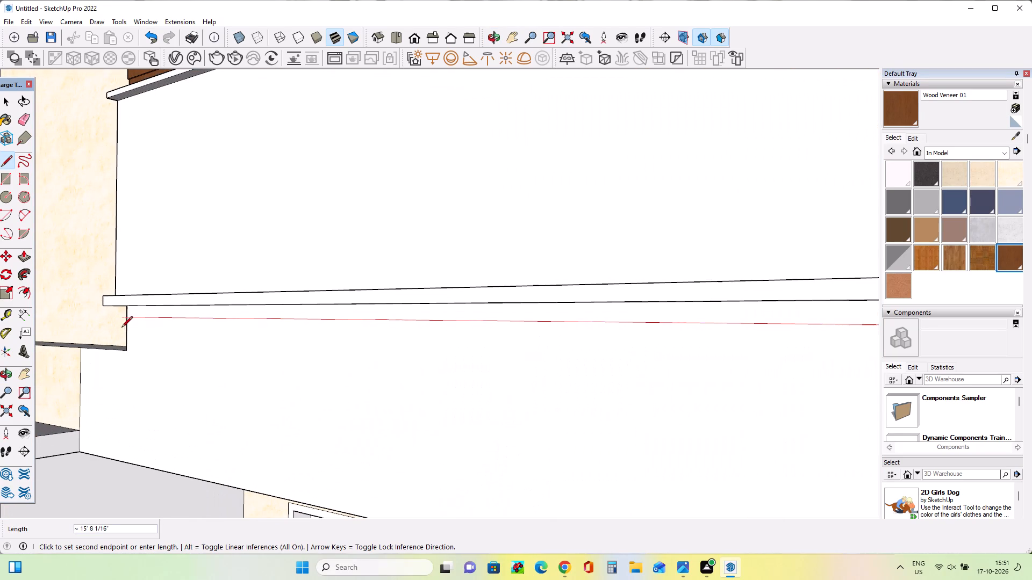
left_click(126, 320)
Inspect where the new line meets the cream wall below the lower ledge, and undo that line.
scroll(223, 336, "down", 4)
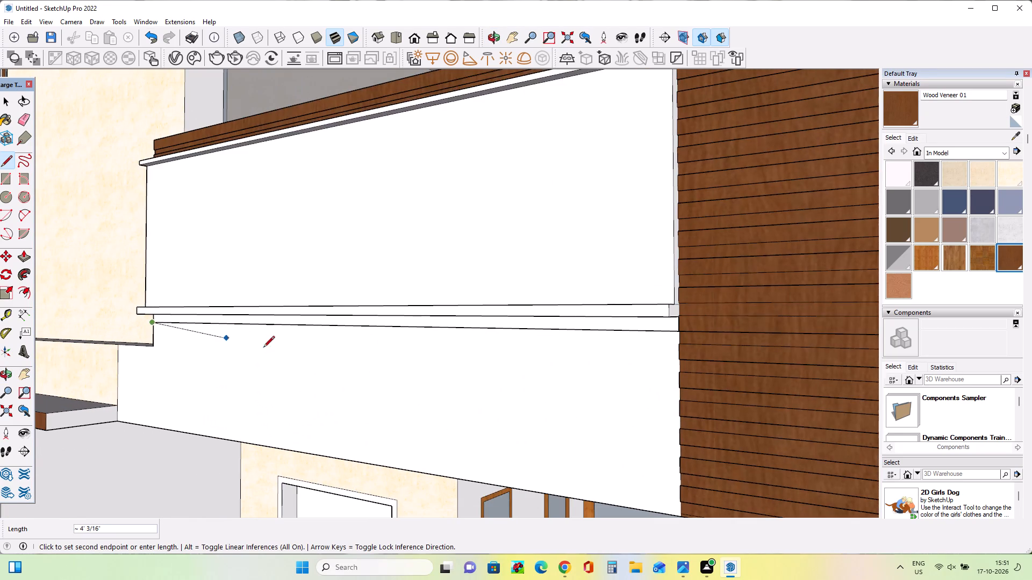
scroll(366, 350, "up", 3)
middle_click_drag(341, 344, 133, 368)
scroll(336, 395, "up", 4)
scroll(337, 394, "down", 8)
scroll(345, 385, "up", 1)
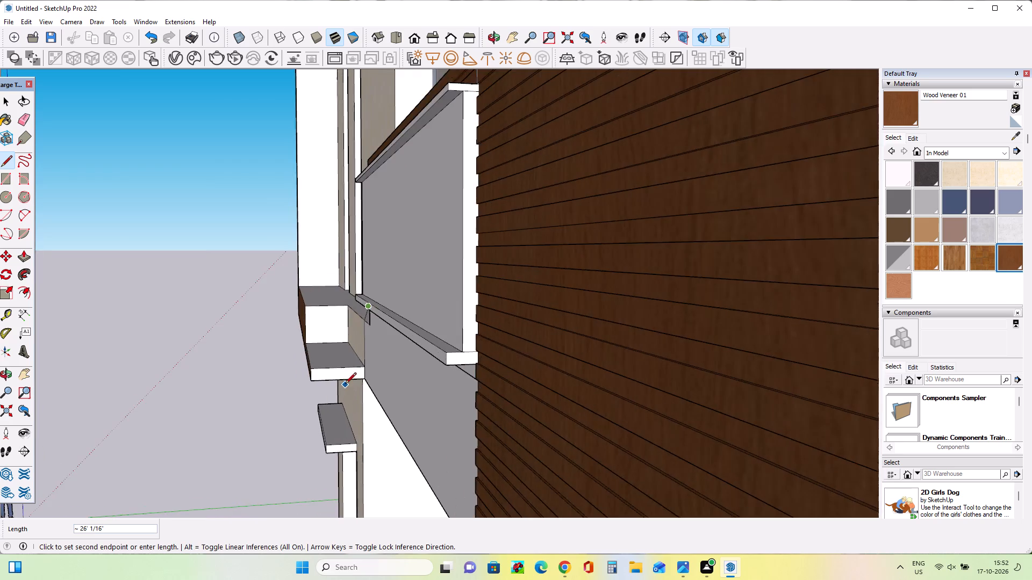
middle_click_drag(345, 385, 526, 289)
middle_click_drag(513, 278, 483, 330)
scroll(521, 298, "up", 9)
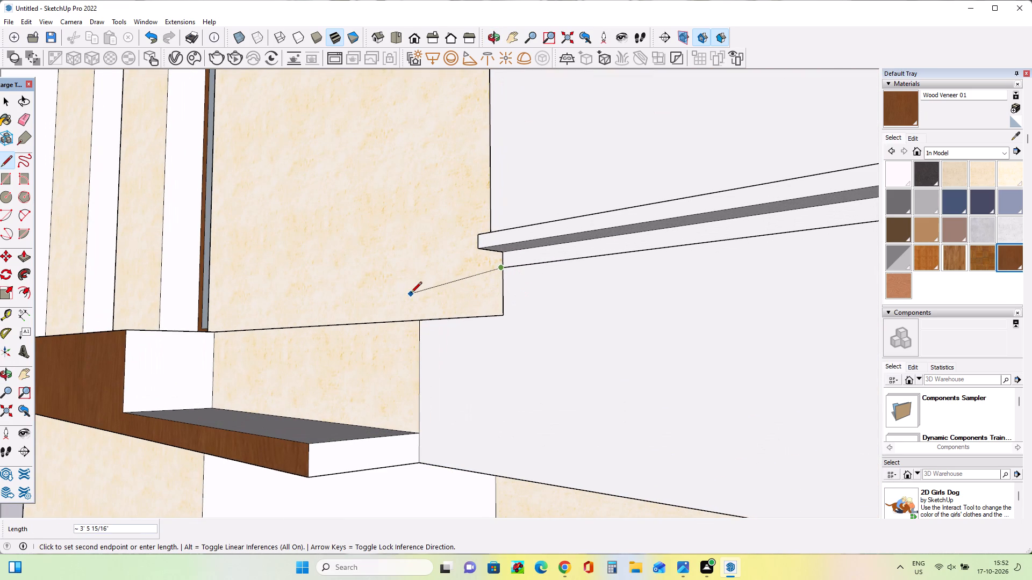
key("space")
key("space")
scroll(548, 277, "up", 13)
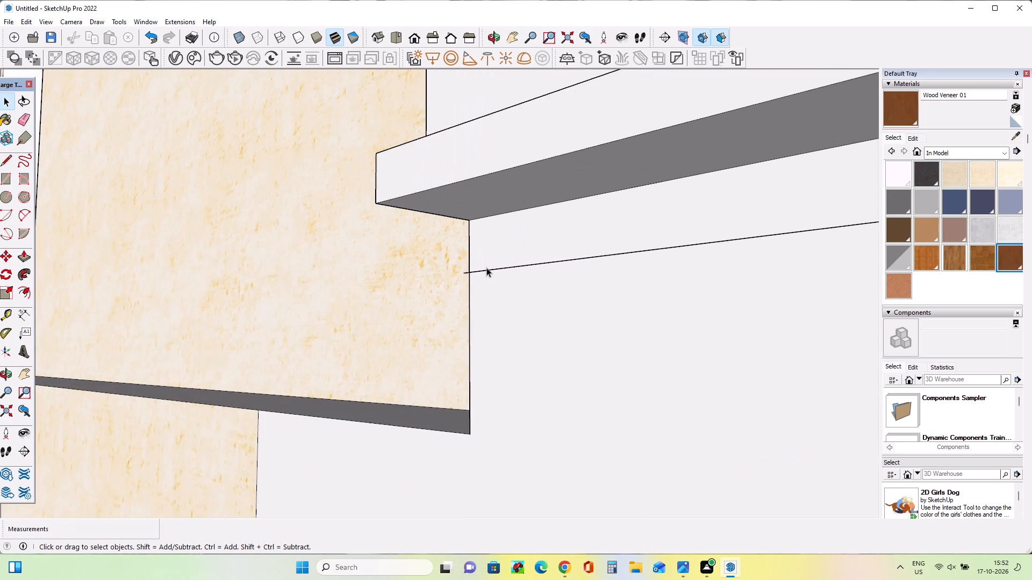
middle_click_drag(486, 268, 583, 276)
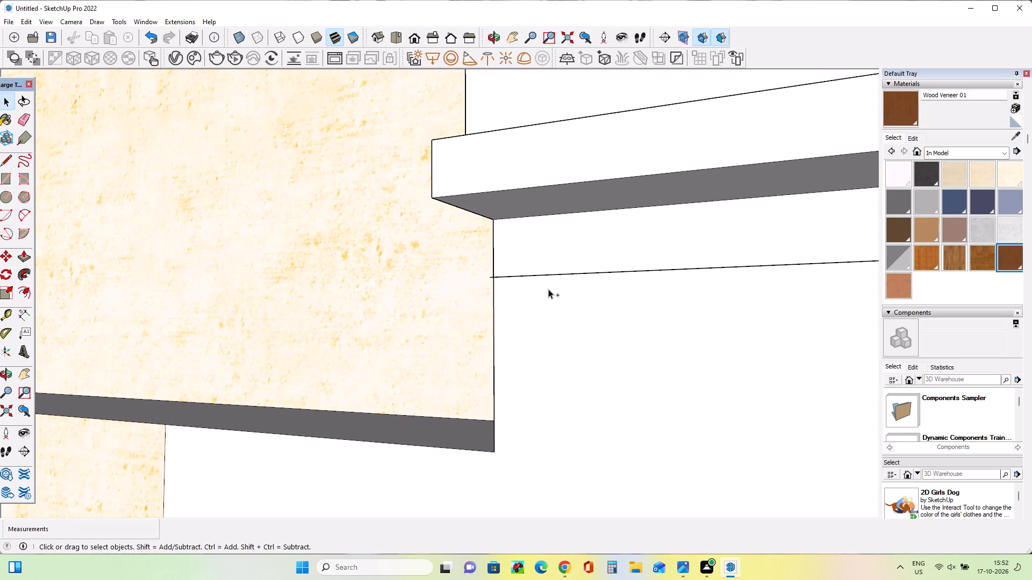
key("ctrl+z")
Draw a short vertical edge down the end of the wood slat directly beneath the panel's lower ledge.
scroll(548, 289, "down", 4)
left_click(0, 164)
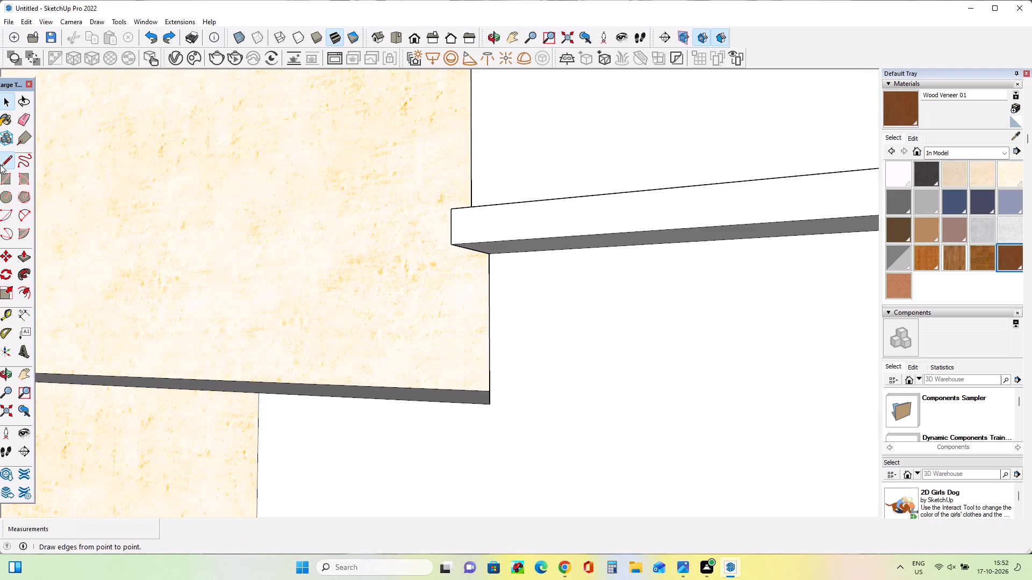
scroll(613, 307, "up", 2)
scroll(613, 307, "down", 20)
scroll(613, 307, "down", 3)
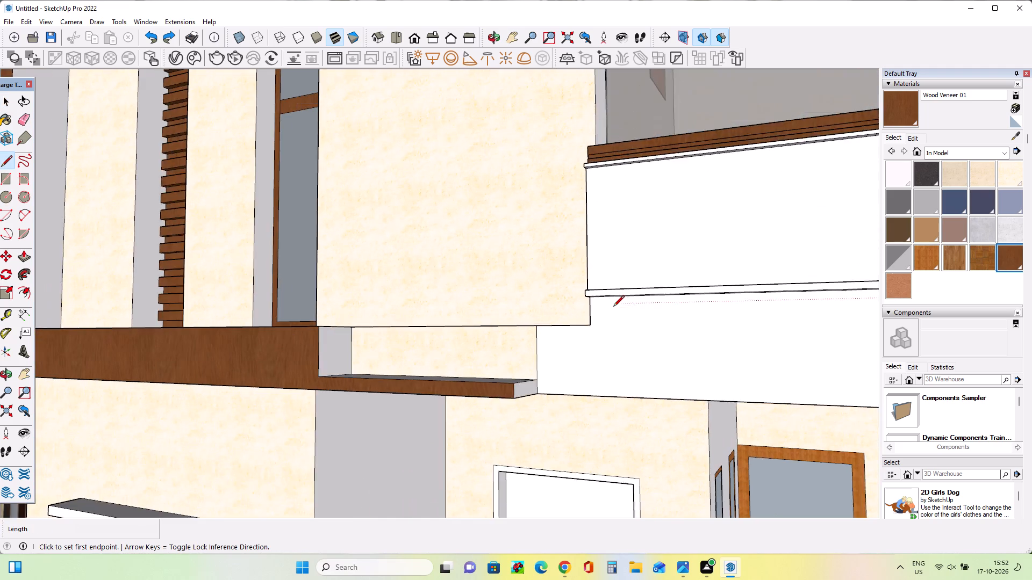
scroll(613, 307, "down", 2)
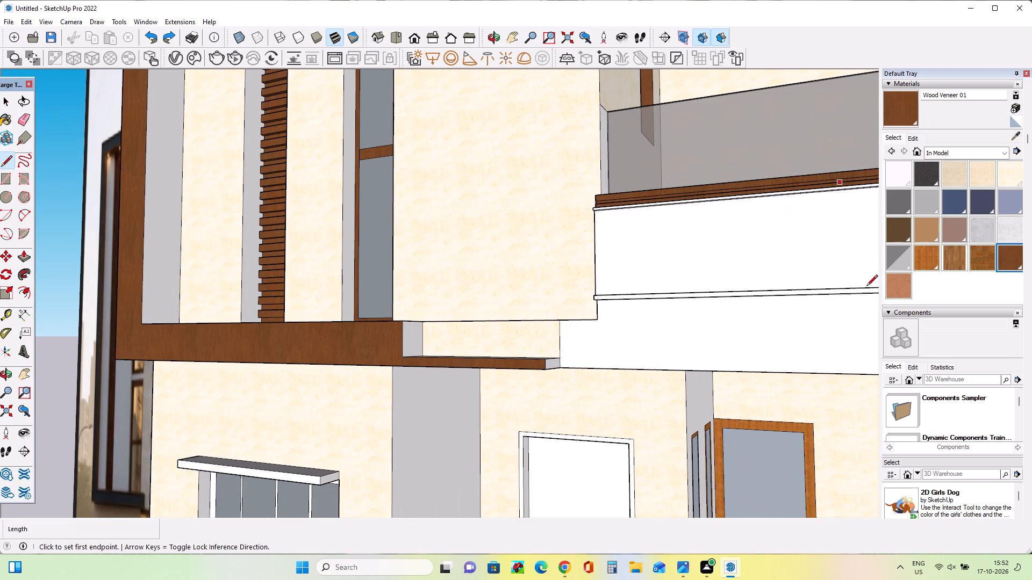
left_click(23, 379)
left_click_drag(437, 293, 107, 311)
scroll(507, 295, "up", 9)
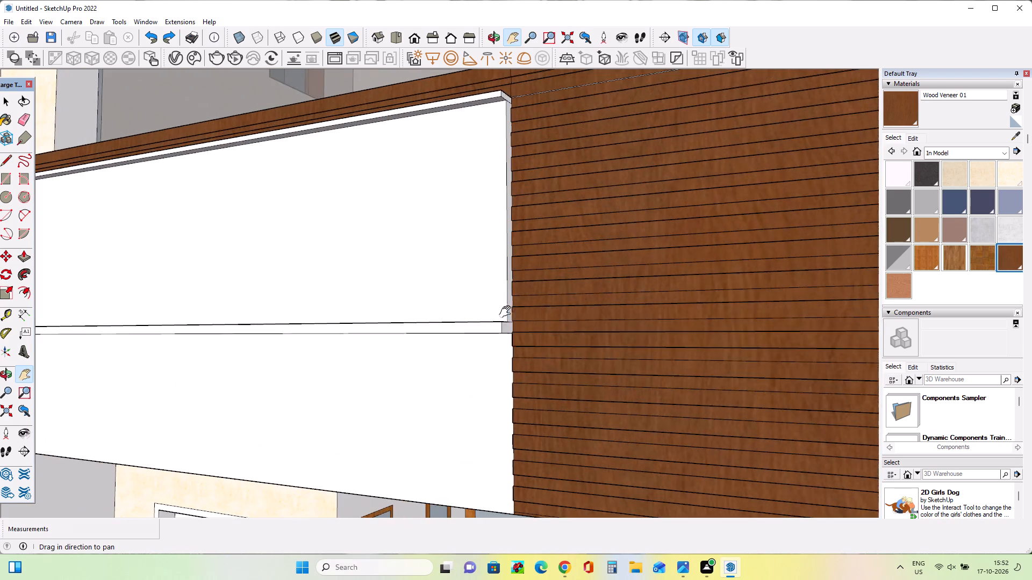
scroll(504, 353, "up", 1)
middle_click_drag(519, 356, 752, 367)
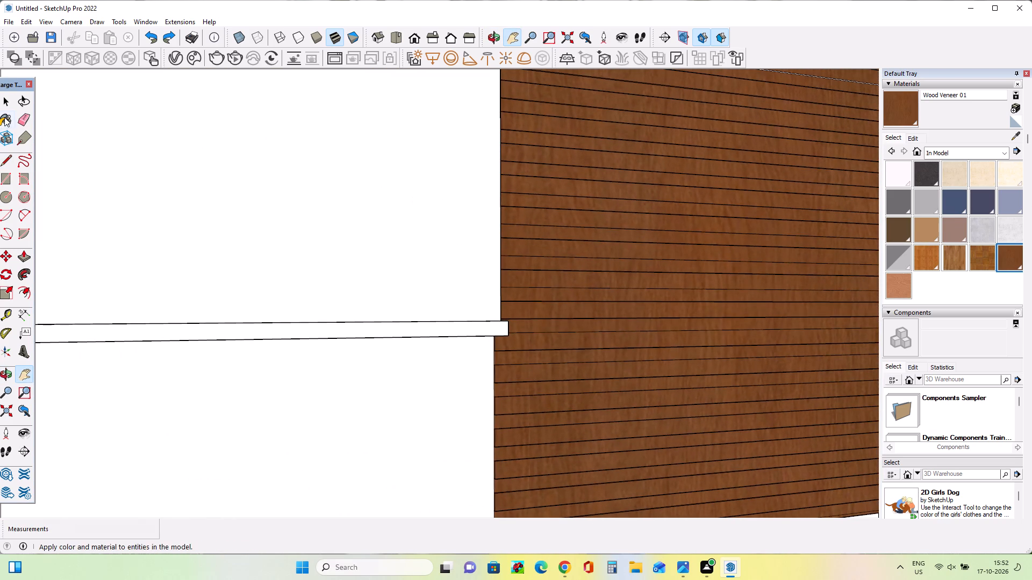
left_click(3, 161)
middle_click_drag(469, 374, 210, 350)
scroll(531, 362, "up", 3)
middle_click_drag(402, 353, 692, 264)
scroll(418, 337, "up", 4)
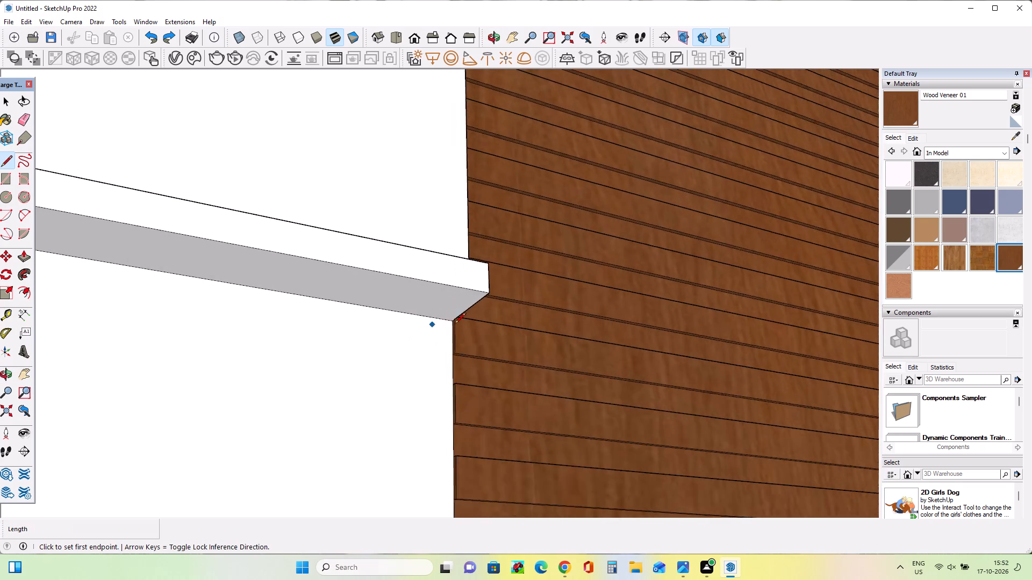
scroll(455, 324, "up", 9)
left_click(438, 319)
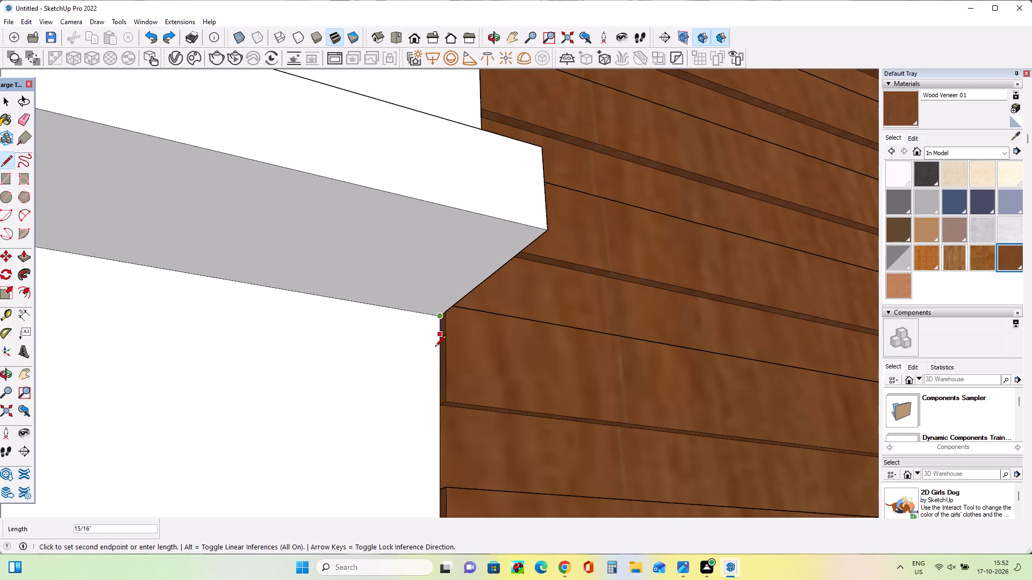
left_click(438, 405)
Draw a line about 15' 6 9/16" long below the lower ledge, from the cream wall to the bottom of the first slat.
scroll(352, 375, "down", 4)
scroll(352, 375, "down", 20)
scroll(352, 375, "down", 13)
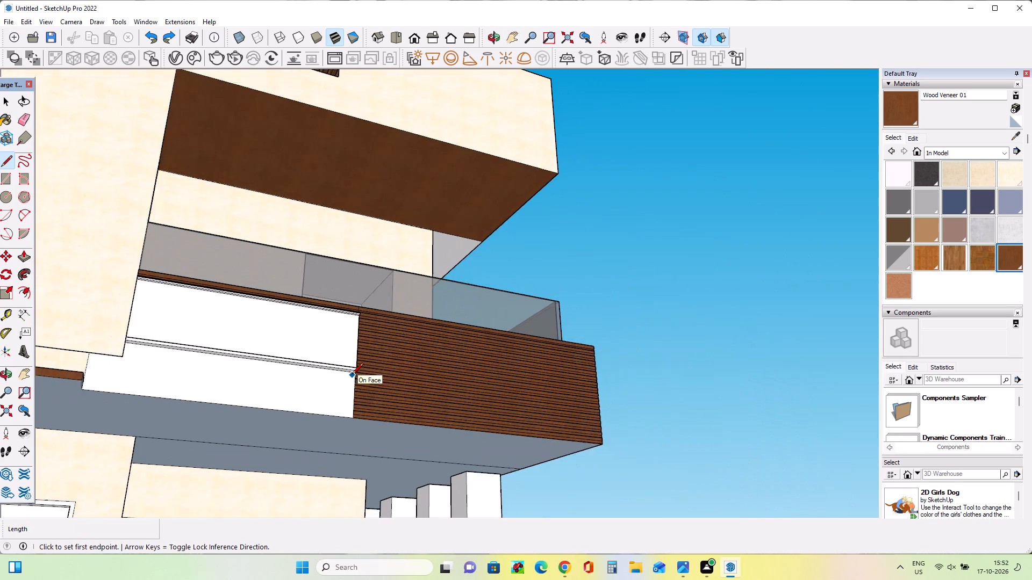
scroll(163, 354, "up", 19)
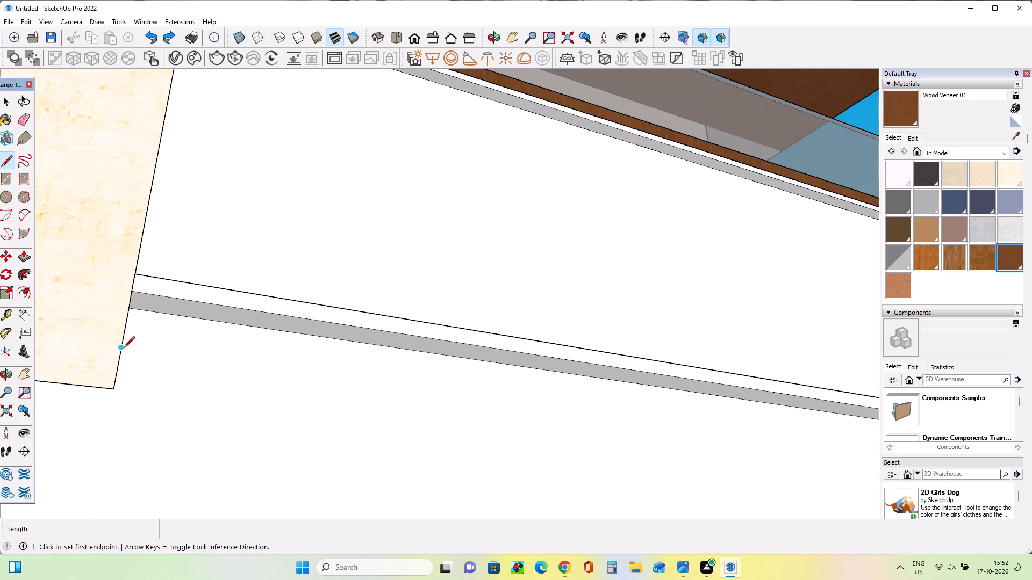
left_click(128, 329)
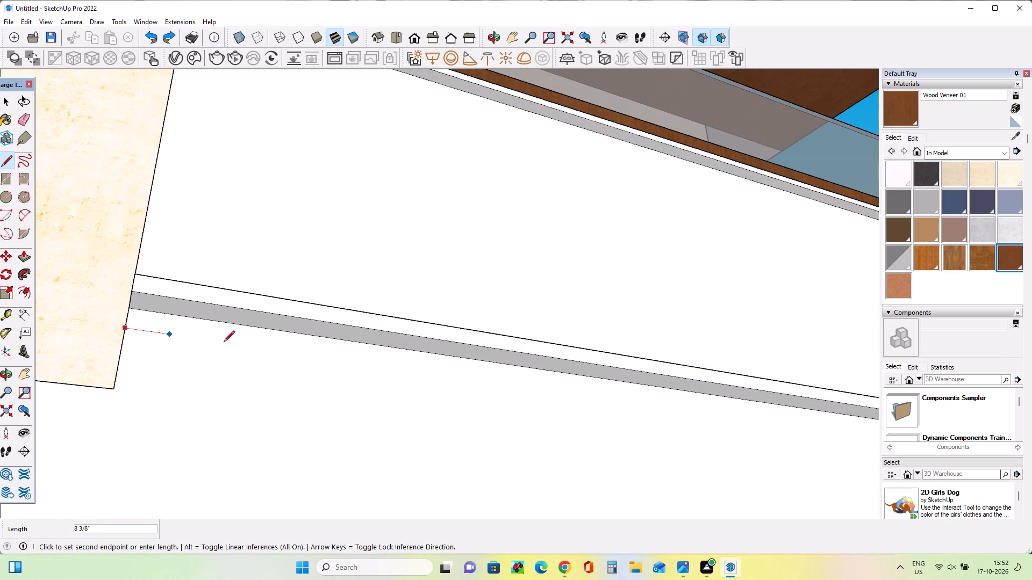
scroll(247, 343, "down", 9)
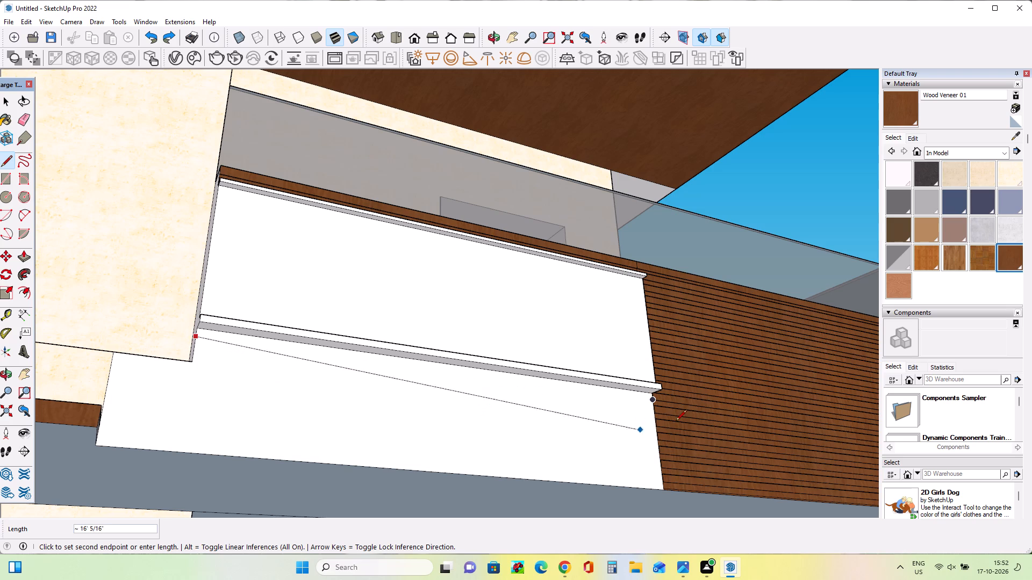
scroll(666, 403, "up", 8)
left_click(643, 397)
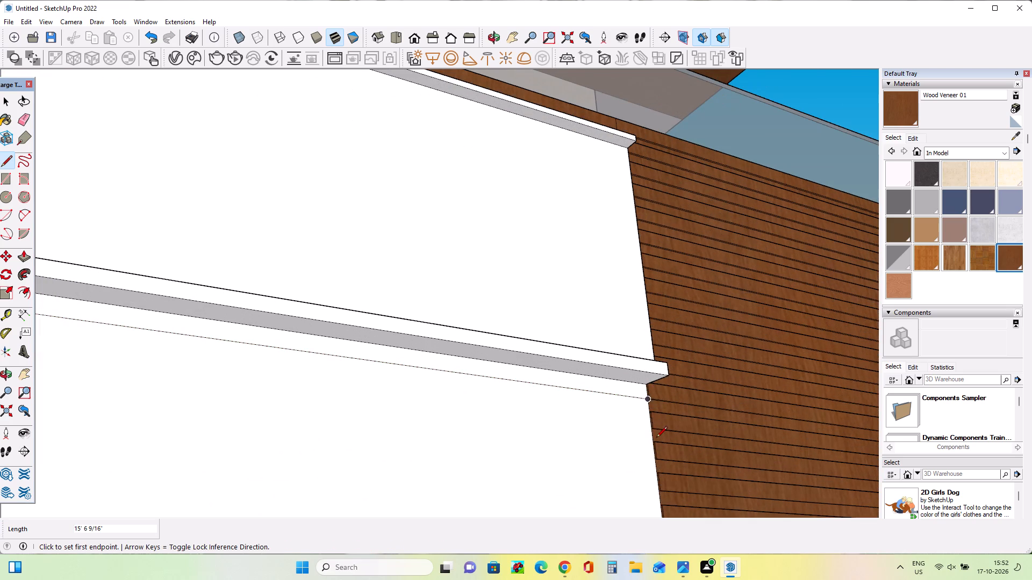
Draw a second line about 15' 6 9/16" long from the next slat edge down across the white band to the cream wall.
scroll(650, 417, "up", 14)
middle_click_drag(650, 417, 698, 386)
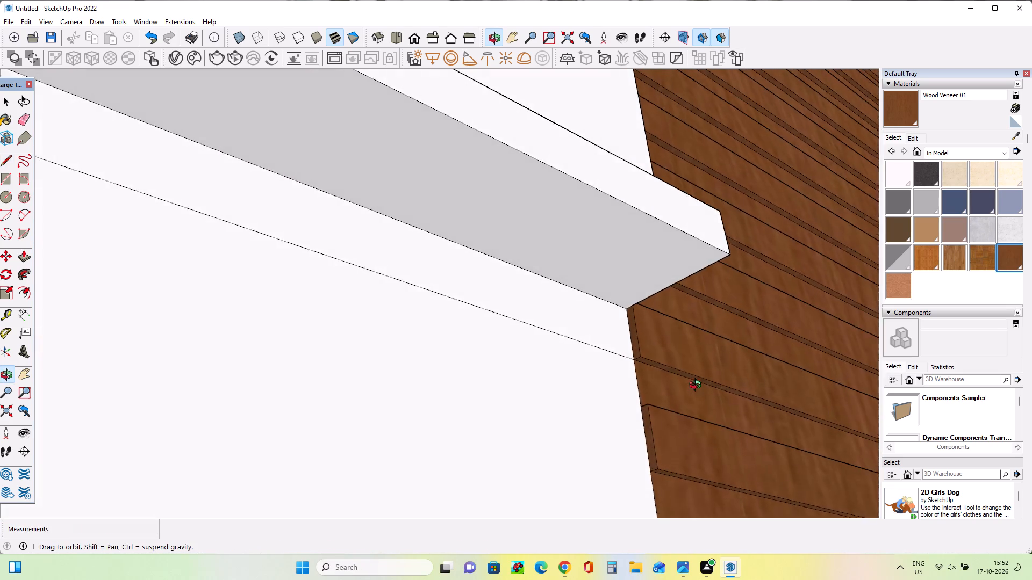
middle_click_drag(698, 386, 685, 406)
left_click(640, 402)
scroll(629, 394, "down", 5)
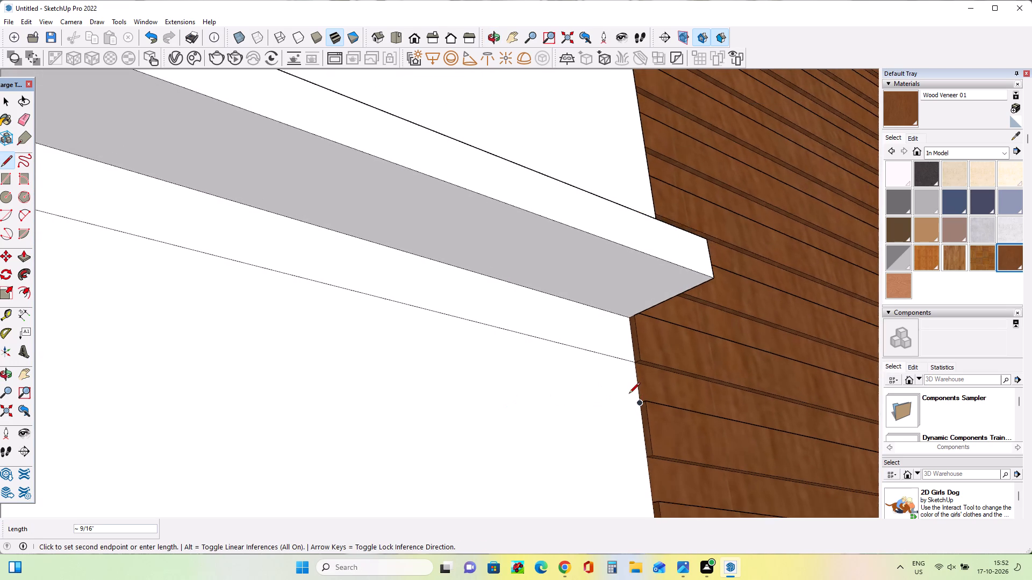
scroll(629, 394, "down", 20)
scroll(629, 394, "down", 2)
scroll(328, 317, "up", 1)
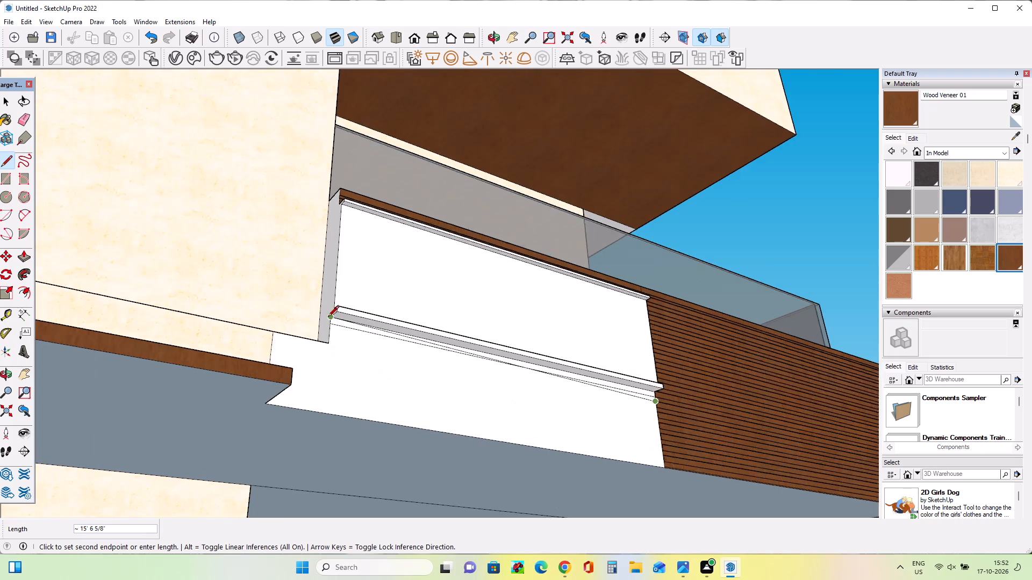
scroll(328, 317, "up", 11)
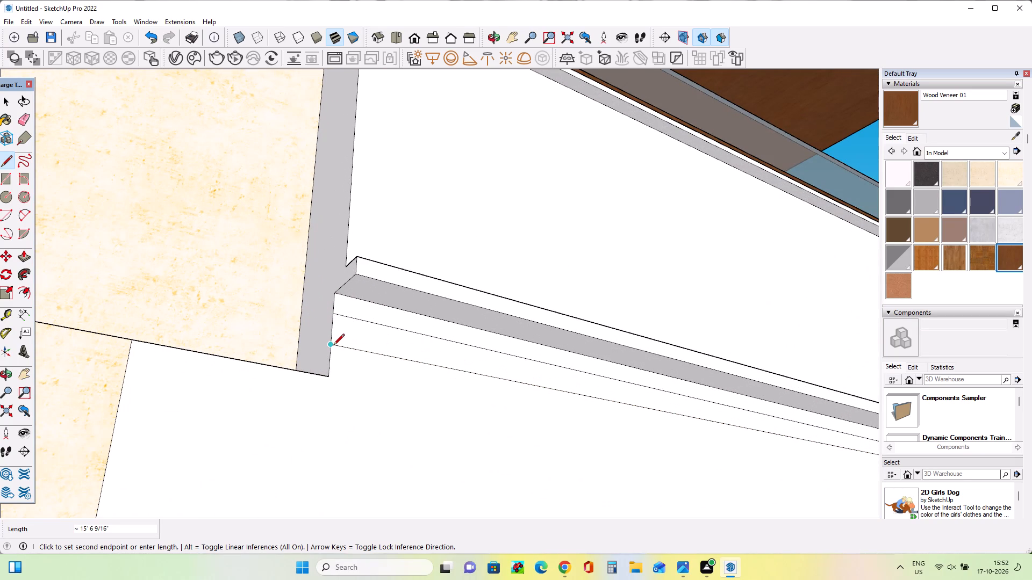
left_click(334, 334)
Draw a third line about 15' 6 9/16" long from the following slat edge across the white band to the cream wall.
scroll(309, 373, "down", 6)
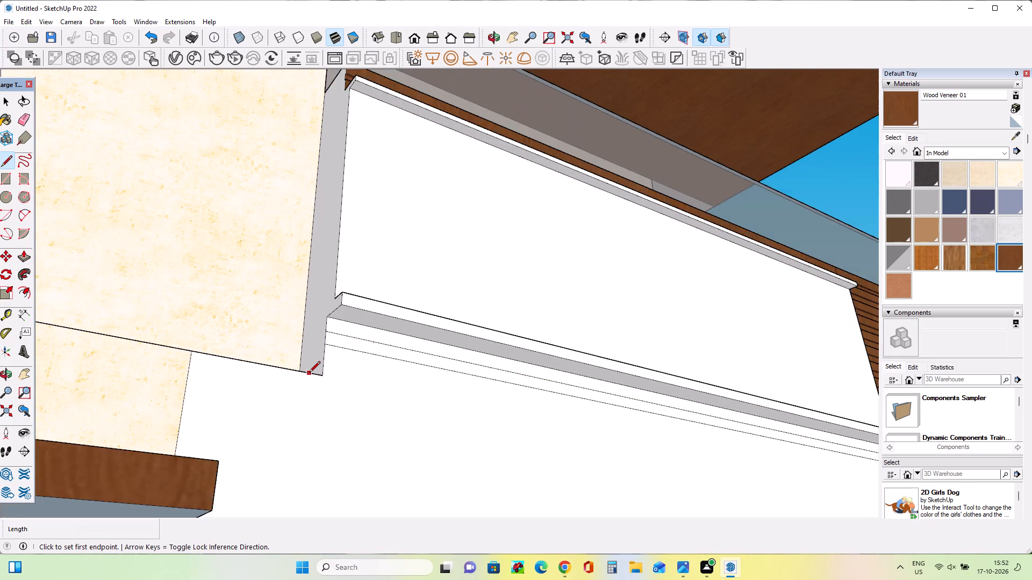
scroll(309, 373, "down", 8)
middle_click_drag(647, 421, 579, 455)
scroll(578, 455, "up", 7)
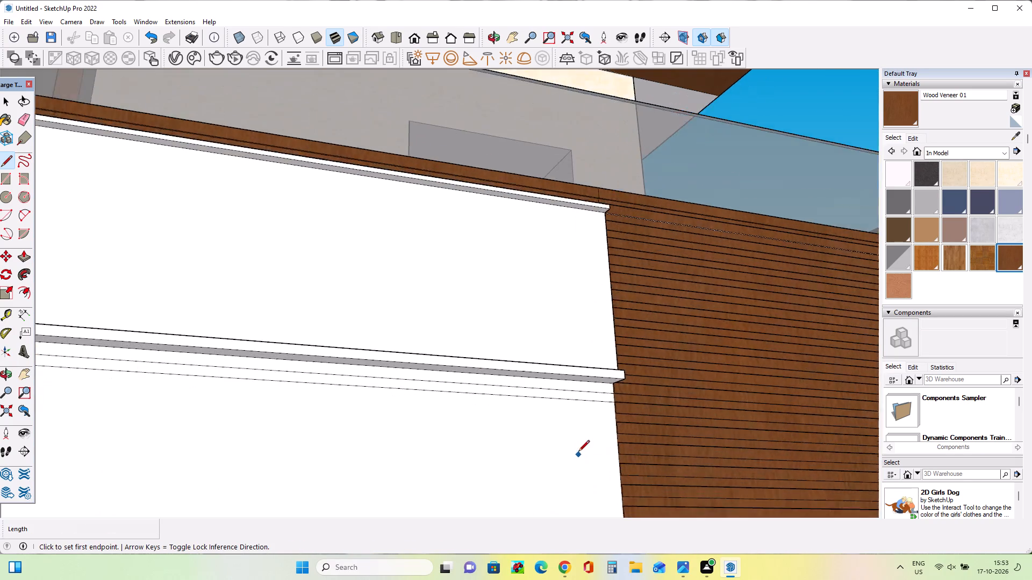
scroll(578, 452, "up", 10)
scroll(632, 388, "up", 6)
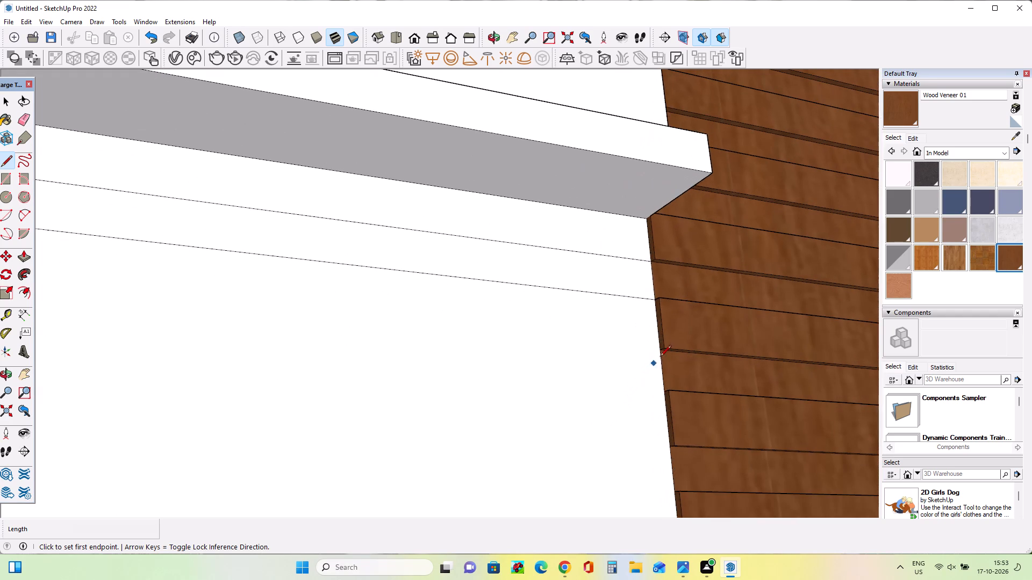
left_click(660, 350)
scroll(597, 354, "down", 5)
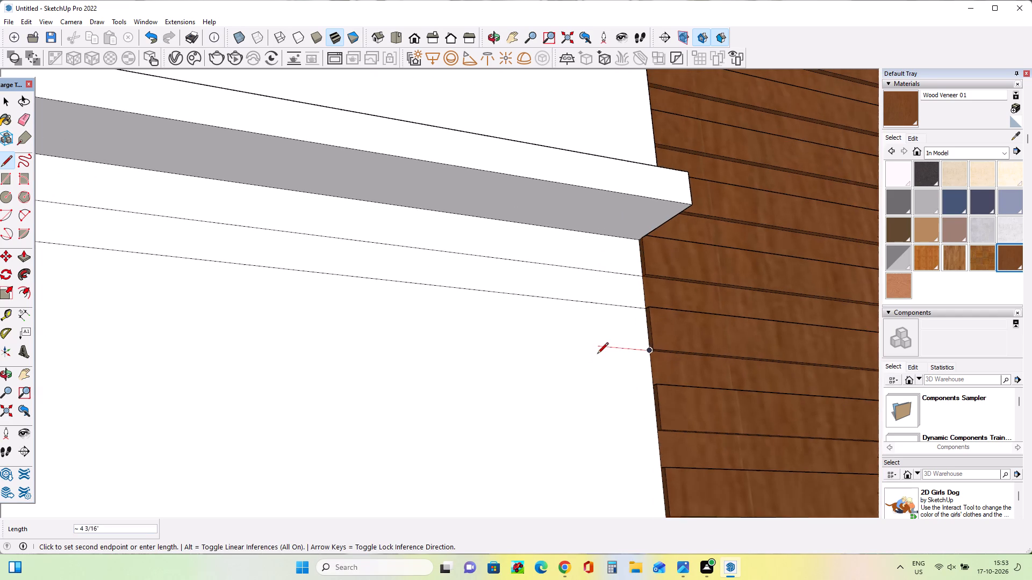
scroll(597, 354, "down", 20)
scroll(597, 354, "down", 2)
scroll(321, 328, "up", 2)
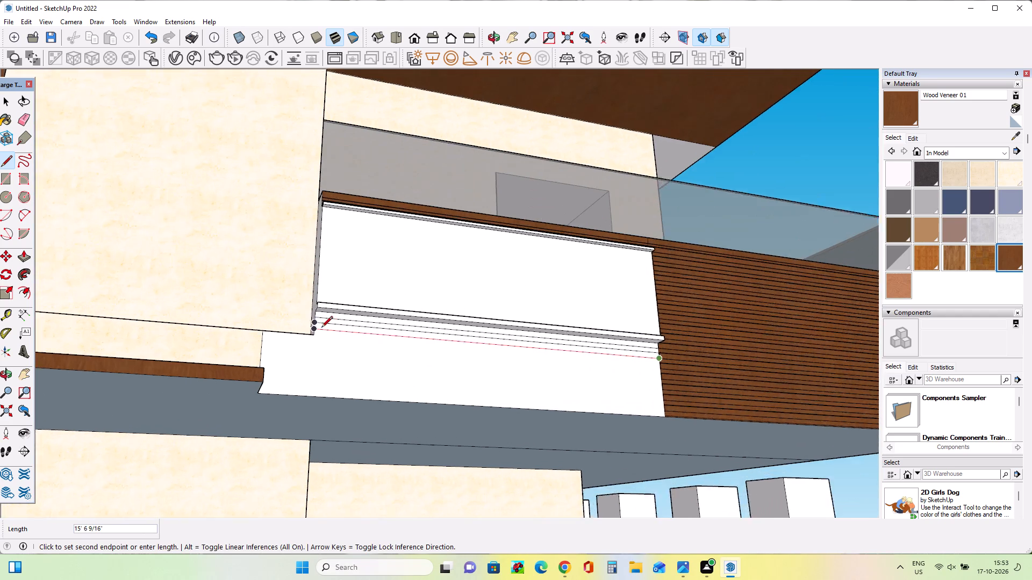
scroll(321, 328, "up", 11)
left_click(301, 330)
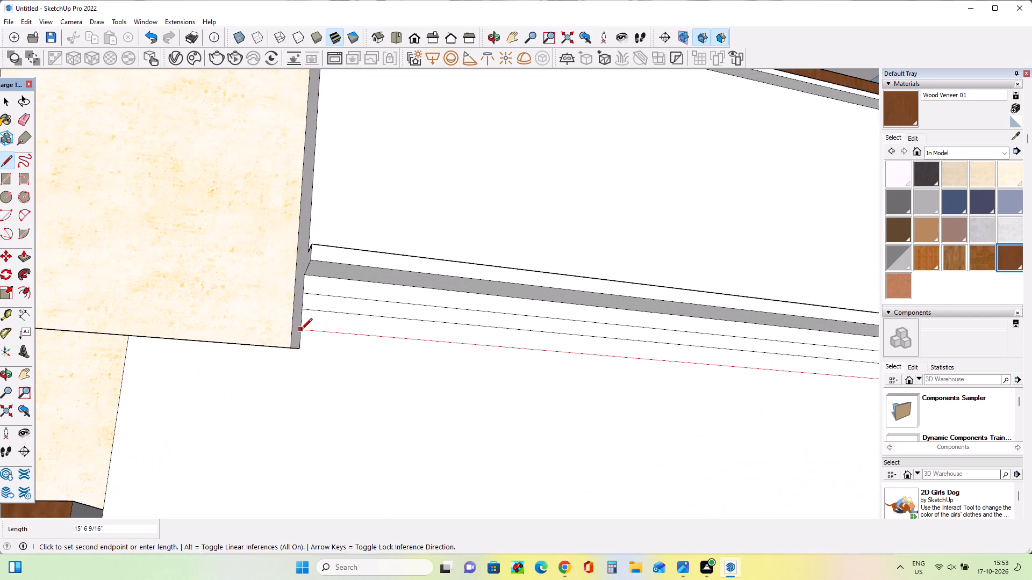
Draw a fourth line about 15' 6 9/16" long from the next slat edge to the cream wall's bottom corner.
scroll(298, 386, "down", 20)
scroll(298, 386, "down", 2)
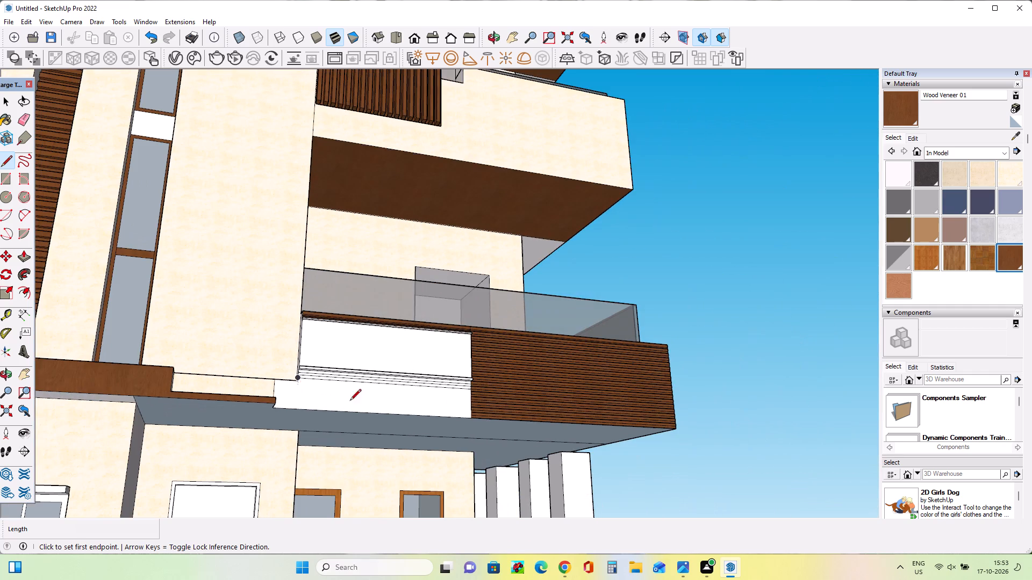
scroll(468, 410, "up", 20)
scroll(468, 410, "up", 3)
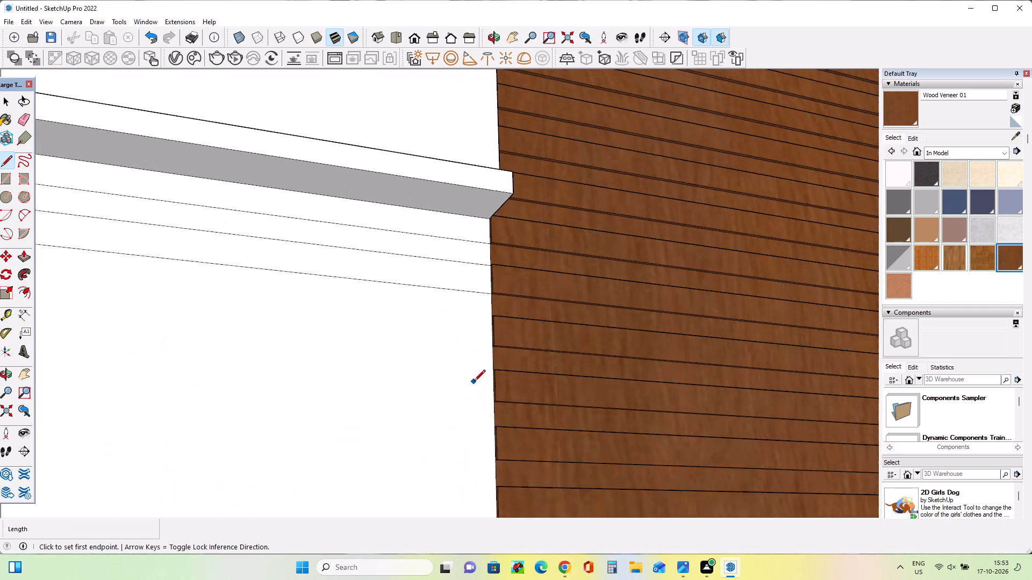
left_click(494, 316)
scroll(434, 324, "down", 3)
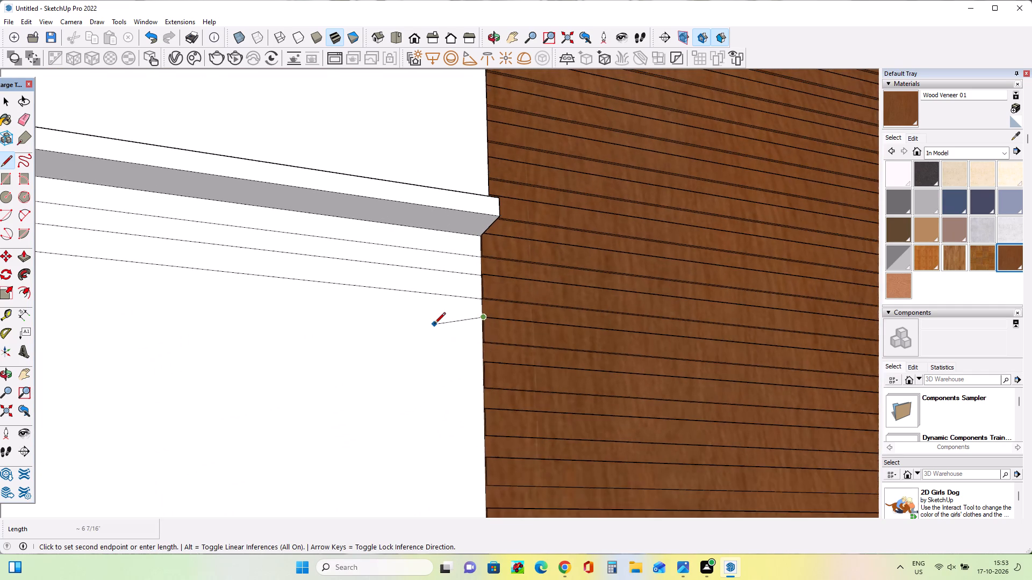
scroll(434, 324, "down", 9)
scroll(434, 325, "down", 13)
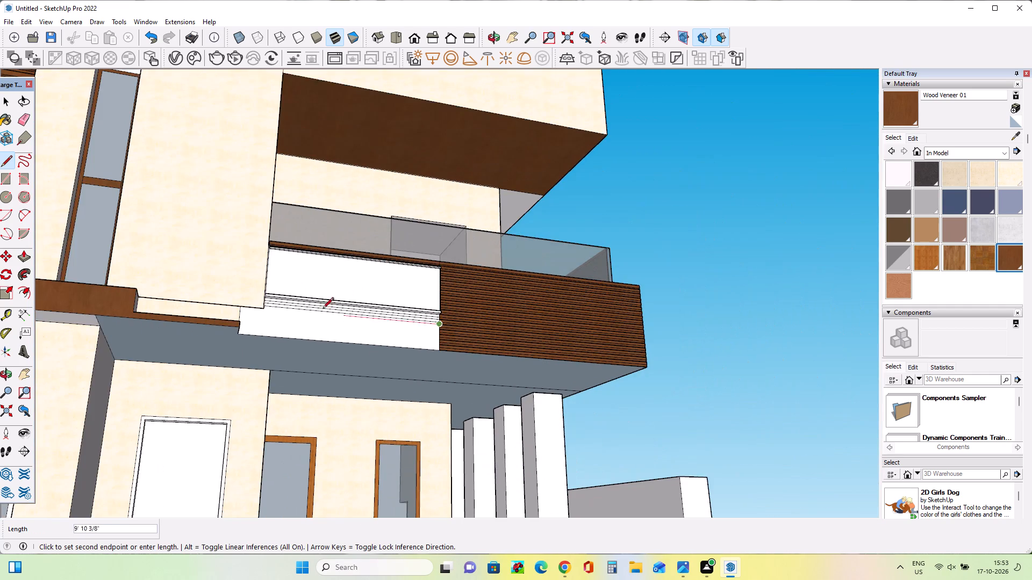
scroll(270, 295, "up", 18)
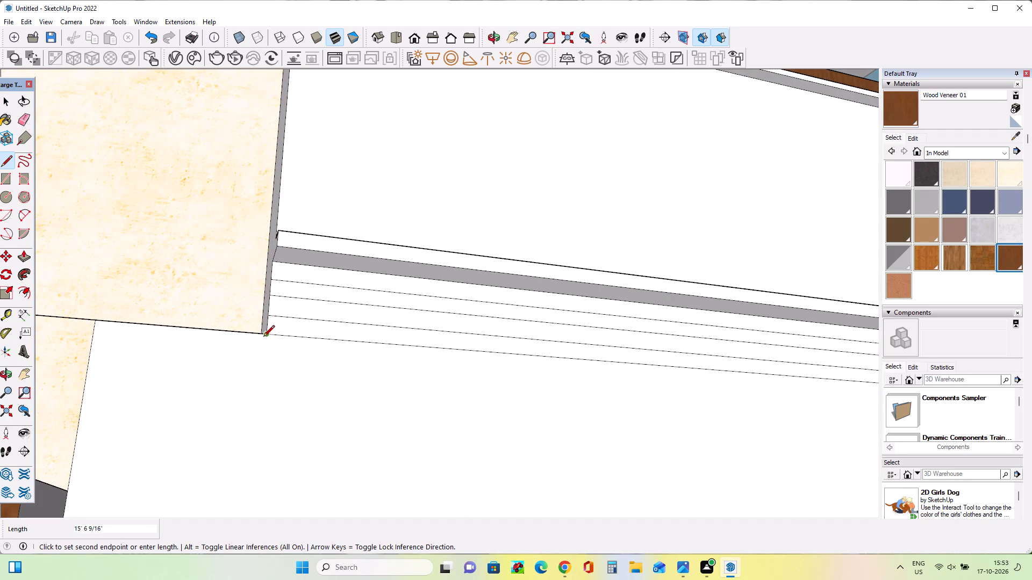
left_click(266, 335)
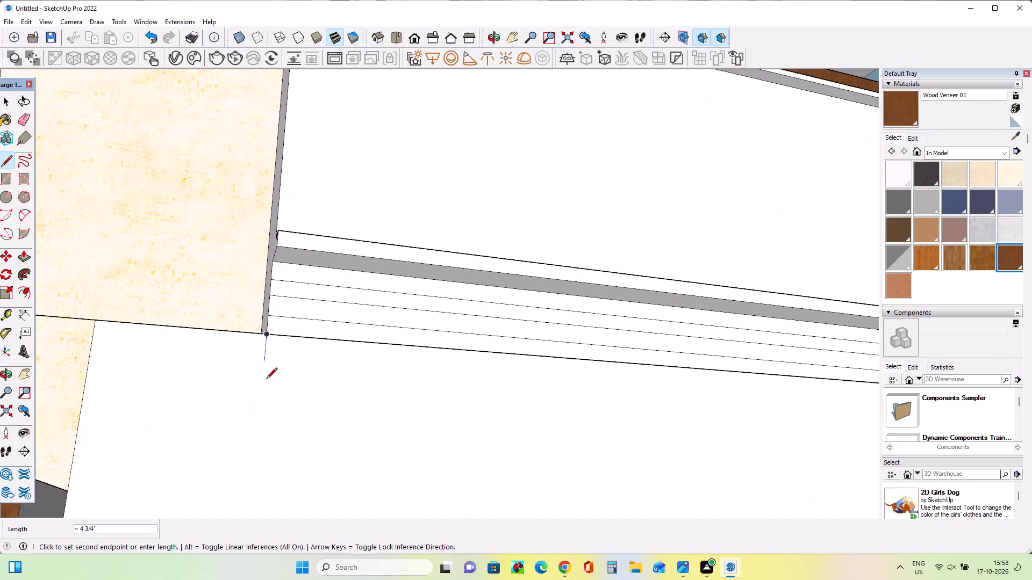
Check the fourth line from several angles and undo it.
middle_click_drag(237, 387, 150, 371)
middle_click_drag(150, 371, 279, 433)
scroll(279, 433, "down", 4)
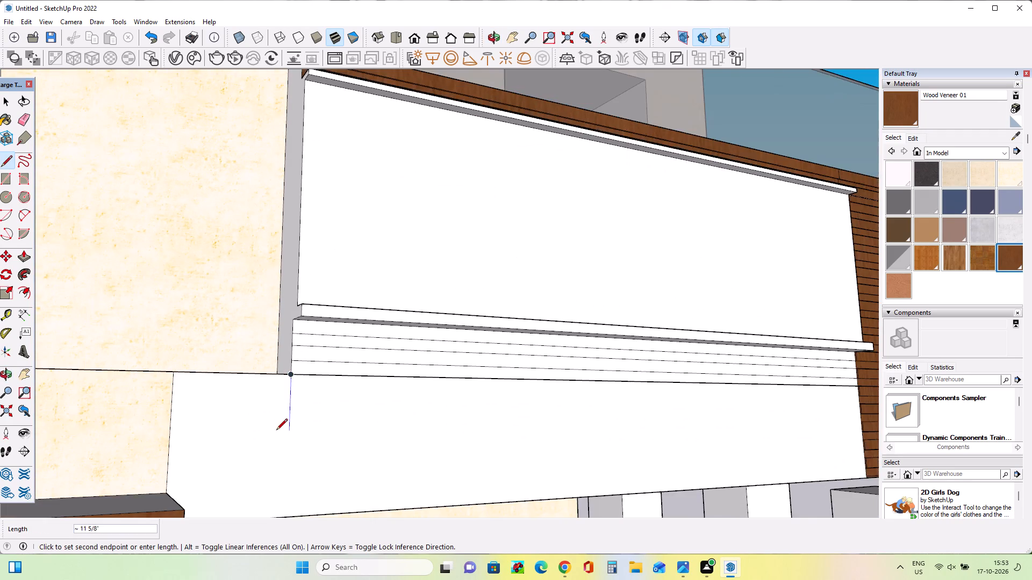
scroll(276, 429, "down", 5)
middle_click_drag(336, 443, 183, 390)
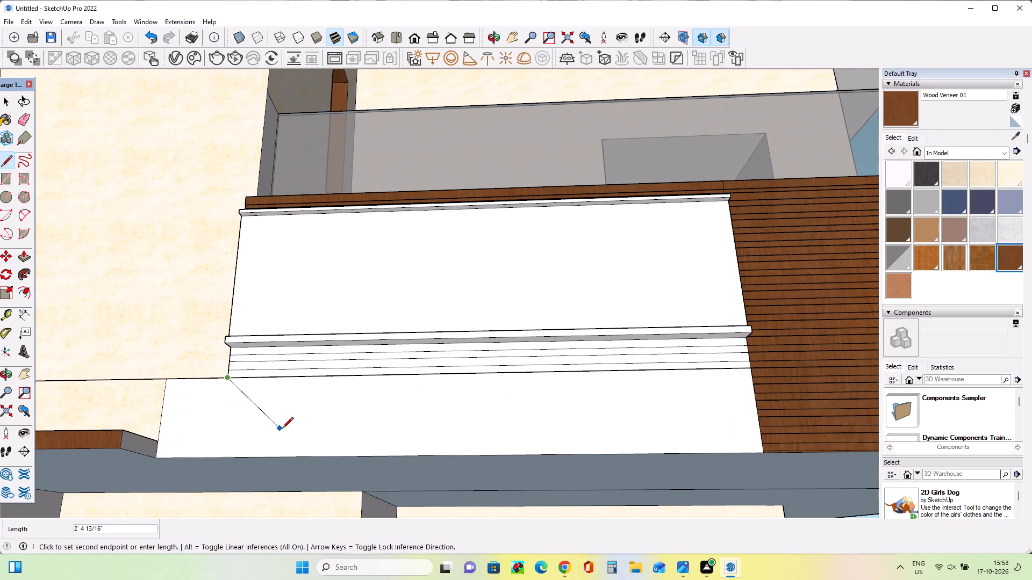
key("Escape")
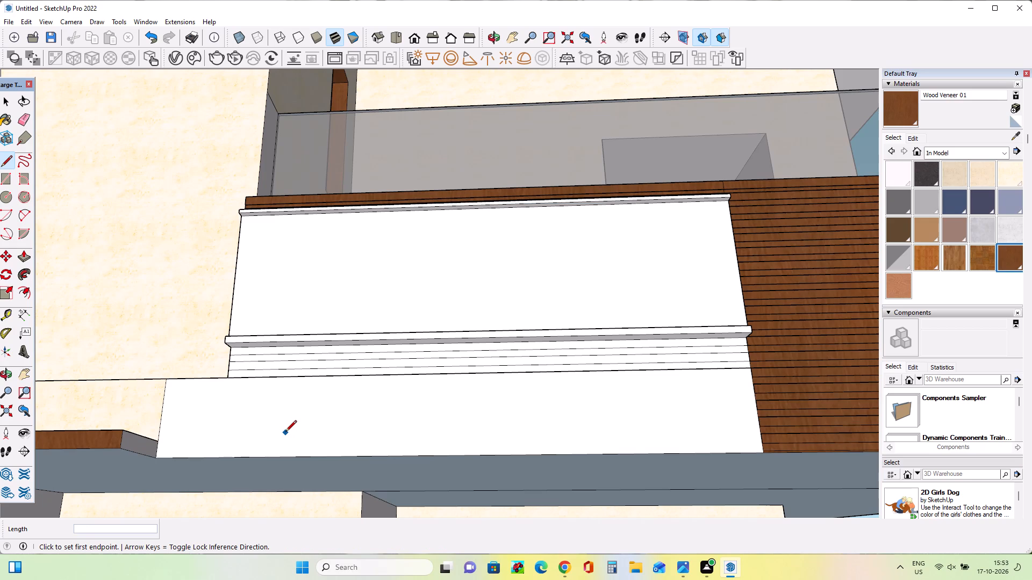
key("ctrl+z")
Redraw the fourth line, about 15' 6 9/16" long, from the next slat edge across the white band to the cream wall's bottom corner.
scroll(703, 375, "up", 4)
scroll(785, 373, "up", 3)
middle_click_drag(751, 375, 832, 368)
scroll(703, 381, "up", 2)
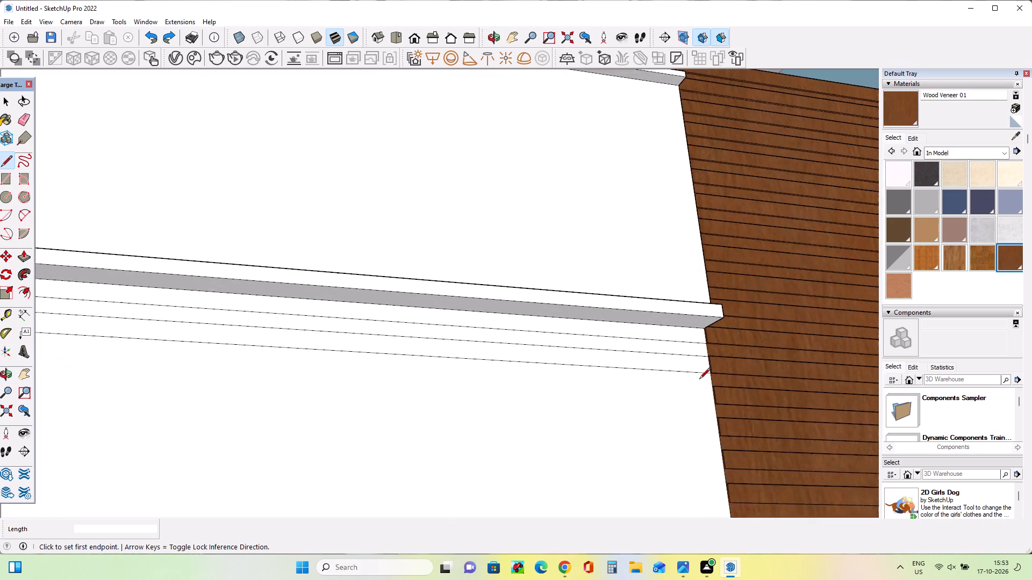
scroll(699, 380, "up", 8)
middle_click_drag(714, 406, 796, 395)
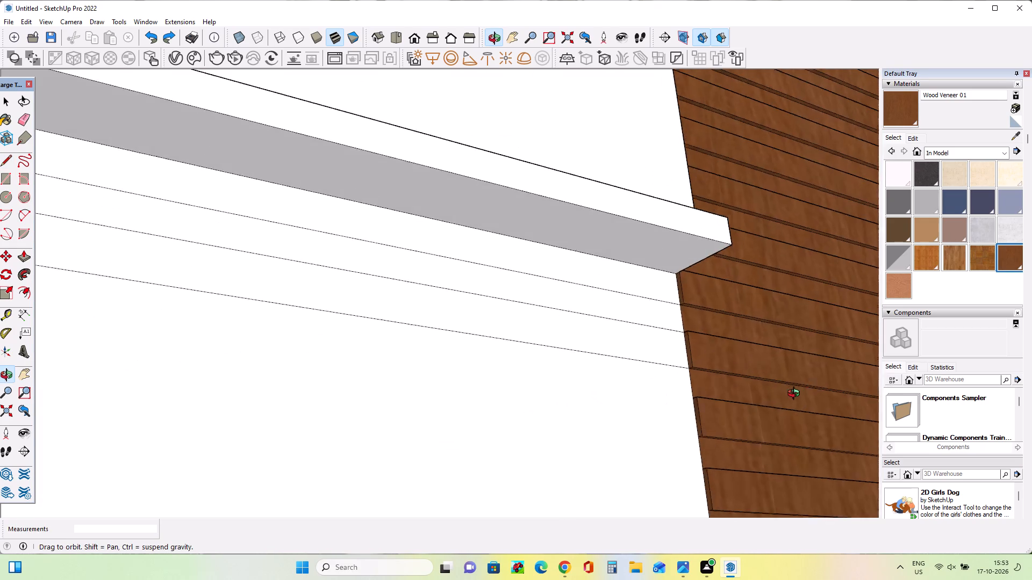
middle_click_drag(796, 395, 793, 395)
left_click(685, 404)
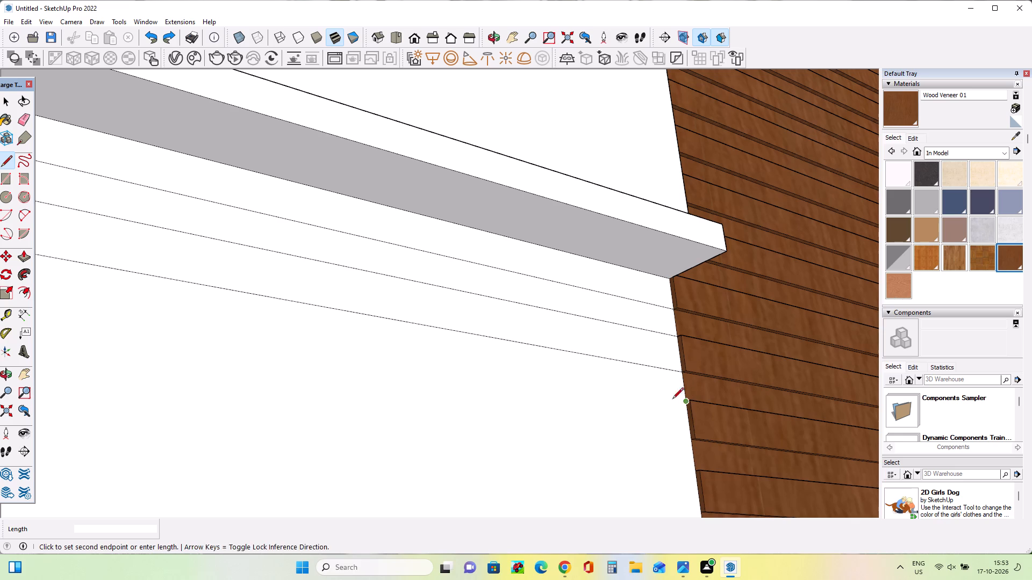
scroll(682, 376, "down", 20)
scroll(385, 326, "up", 2)
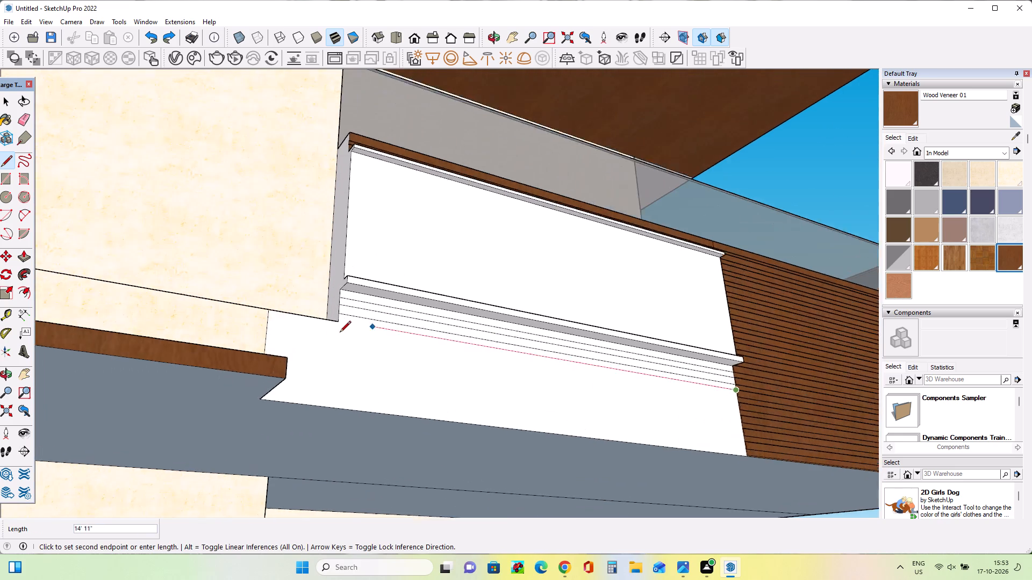
scroll(340, 333, "up", 11)
left_click(339, 301)
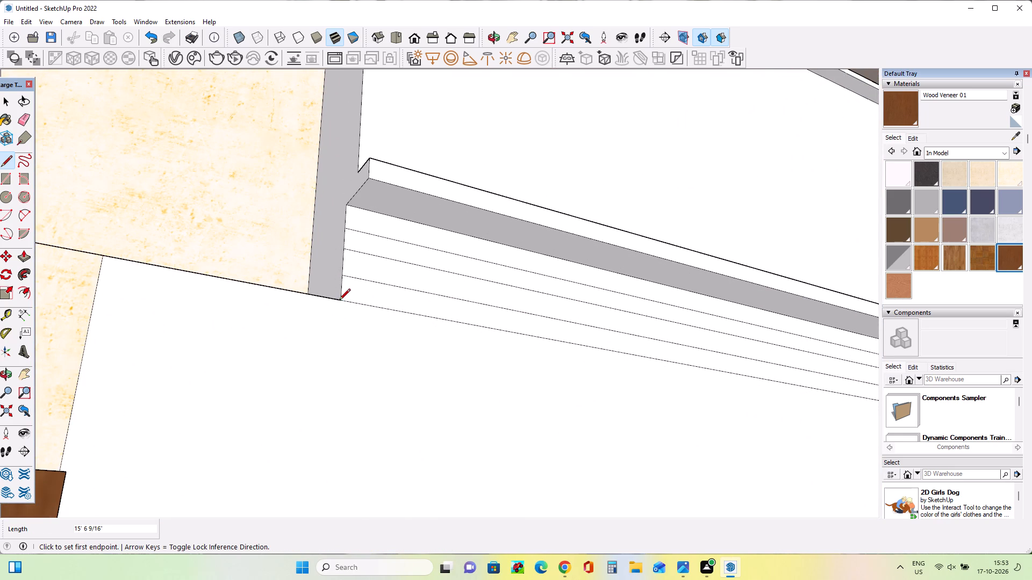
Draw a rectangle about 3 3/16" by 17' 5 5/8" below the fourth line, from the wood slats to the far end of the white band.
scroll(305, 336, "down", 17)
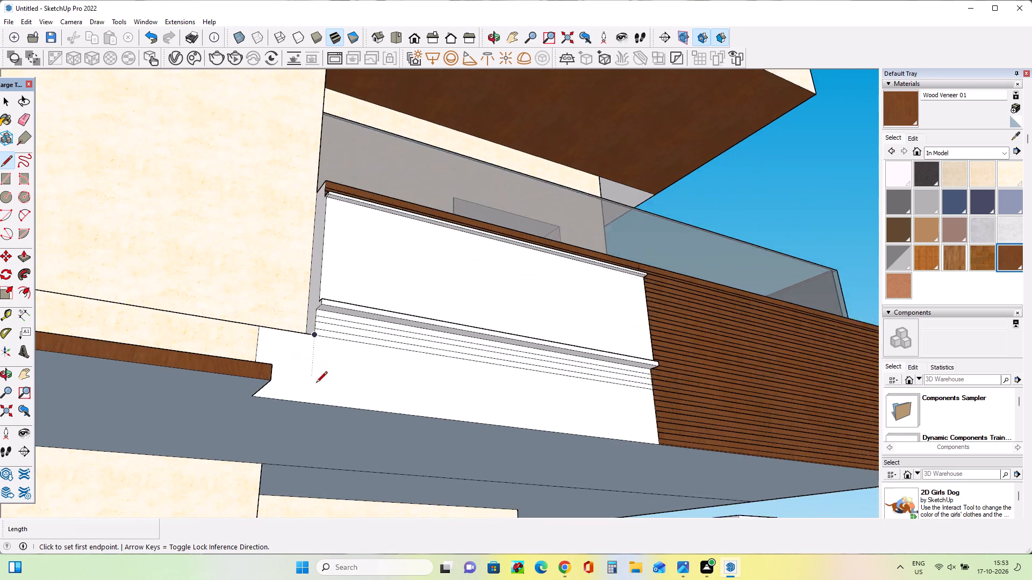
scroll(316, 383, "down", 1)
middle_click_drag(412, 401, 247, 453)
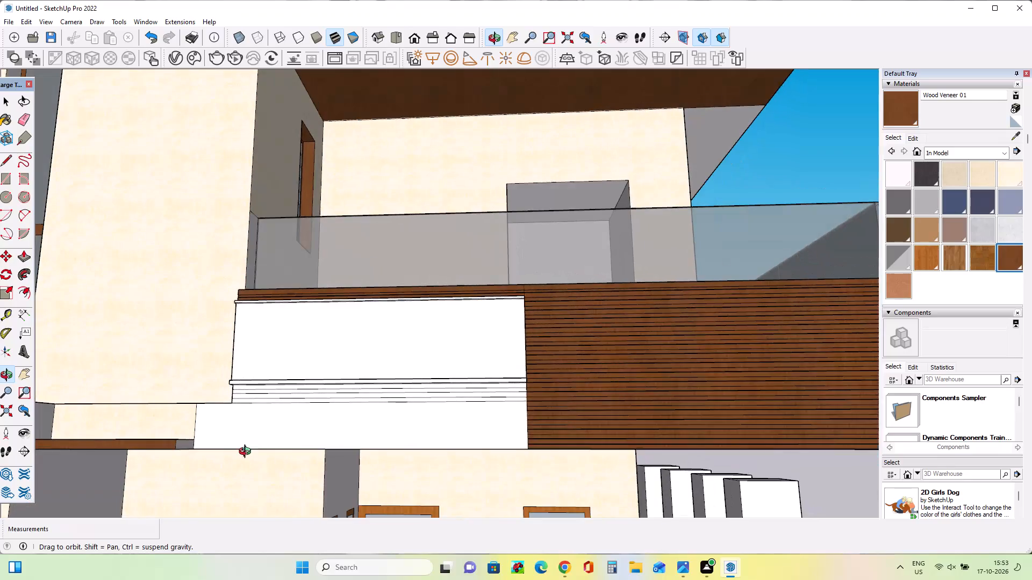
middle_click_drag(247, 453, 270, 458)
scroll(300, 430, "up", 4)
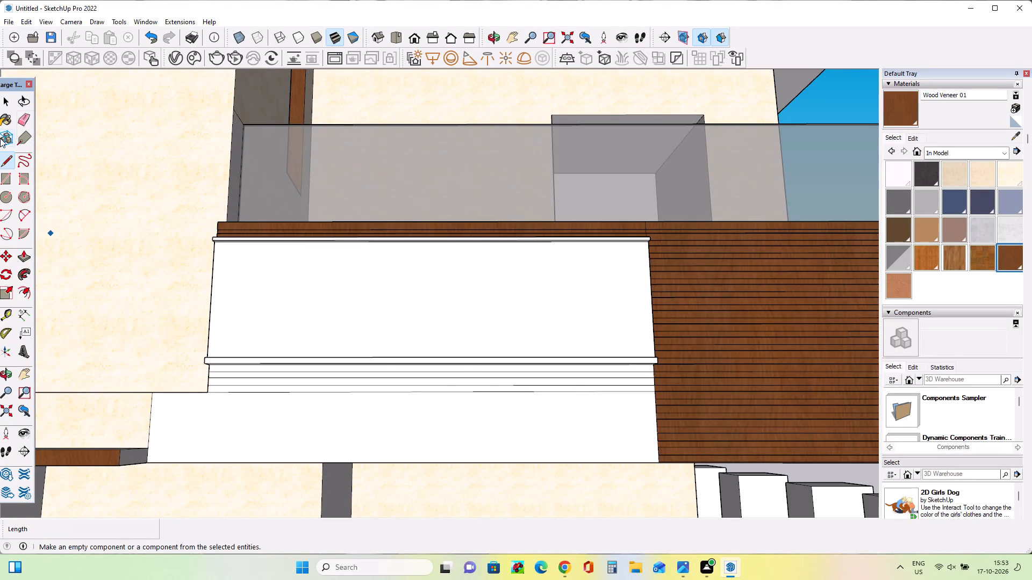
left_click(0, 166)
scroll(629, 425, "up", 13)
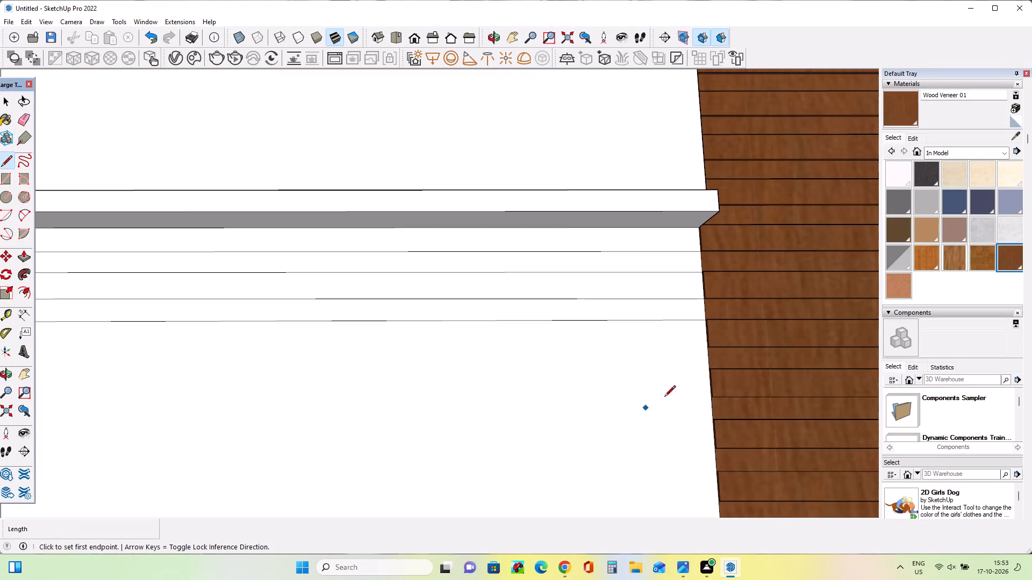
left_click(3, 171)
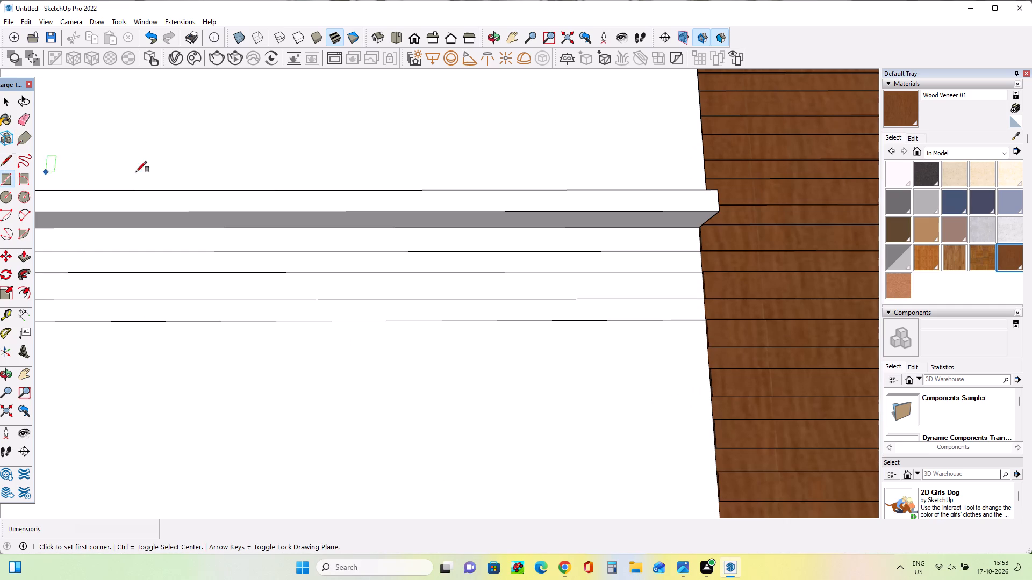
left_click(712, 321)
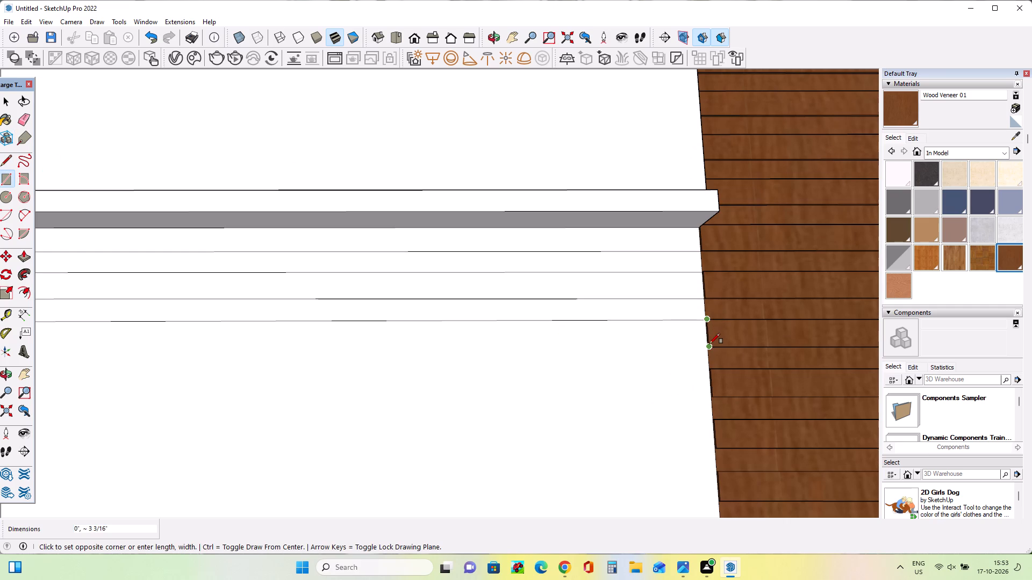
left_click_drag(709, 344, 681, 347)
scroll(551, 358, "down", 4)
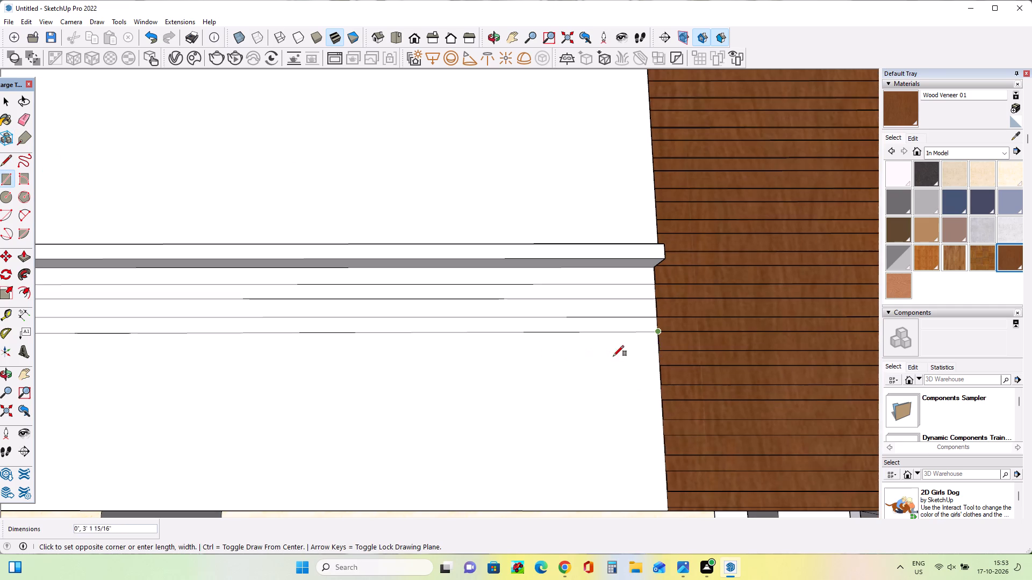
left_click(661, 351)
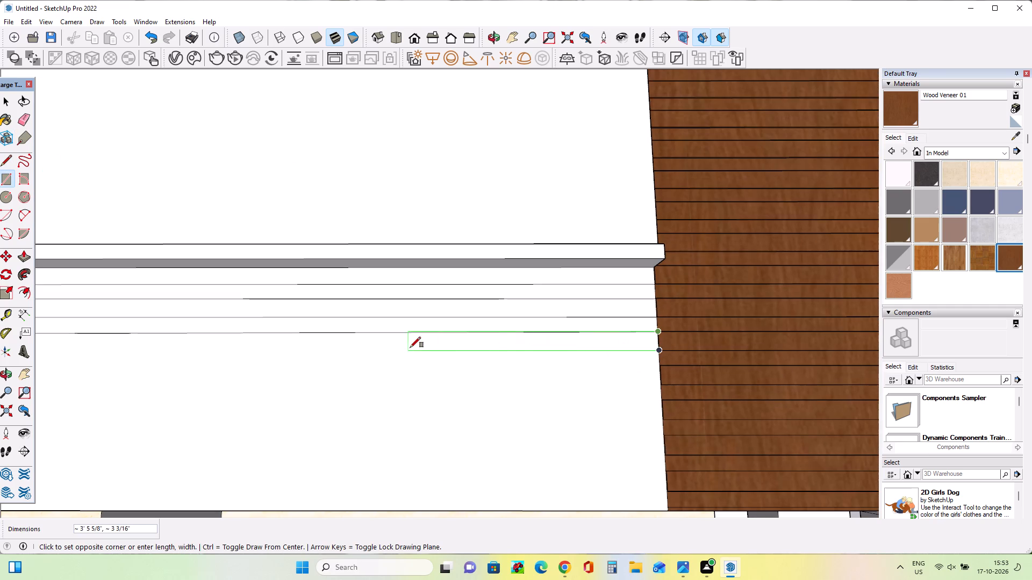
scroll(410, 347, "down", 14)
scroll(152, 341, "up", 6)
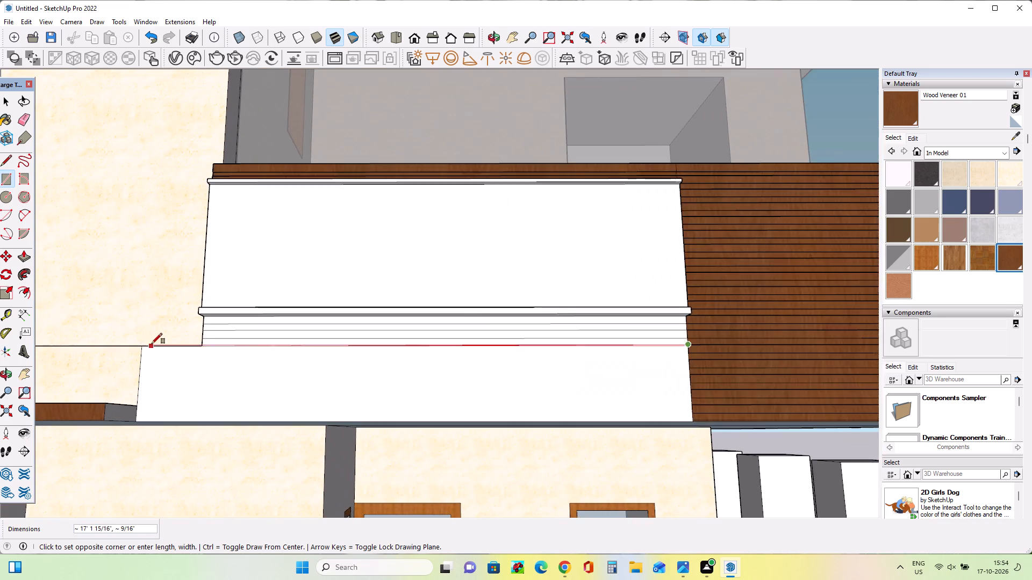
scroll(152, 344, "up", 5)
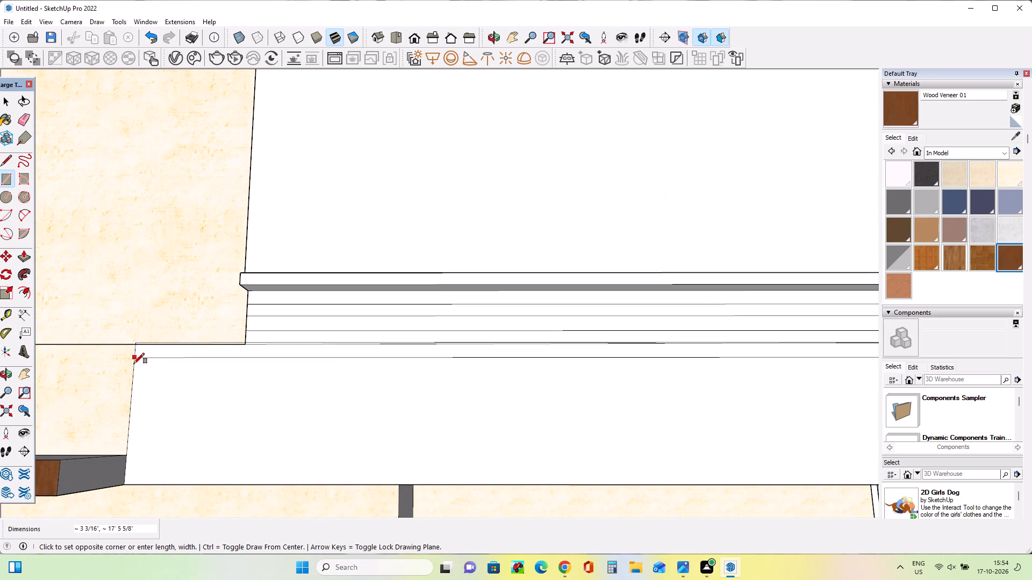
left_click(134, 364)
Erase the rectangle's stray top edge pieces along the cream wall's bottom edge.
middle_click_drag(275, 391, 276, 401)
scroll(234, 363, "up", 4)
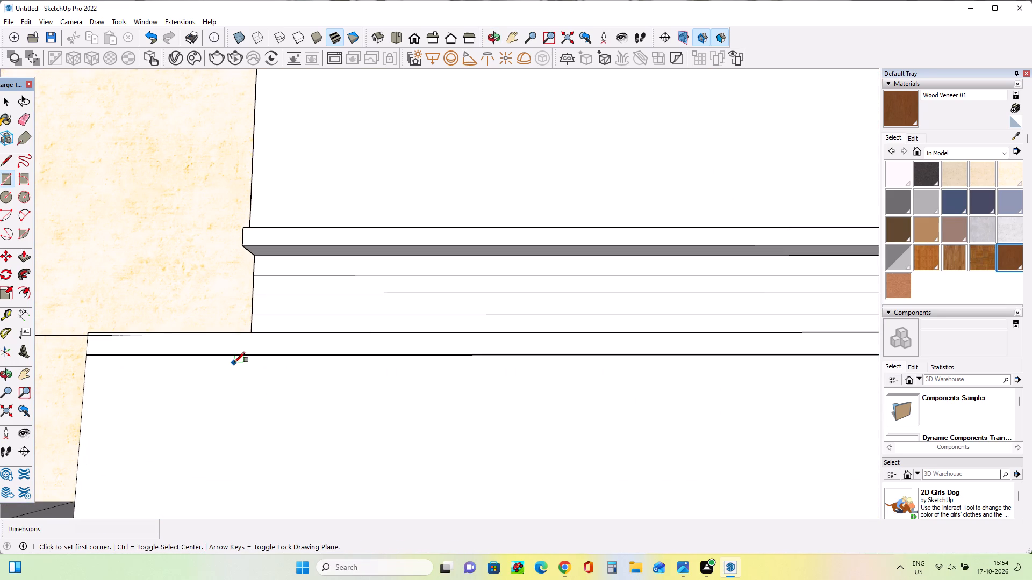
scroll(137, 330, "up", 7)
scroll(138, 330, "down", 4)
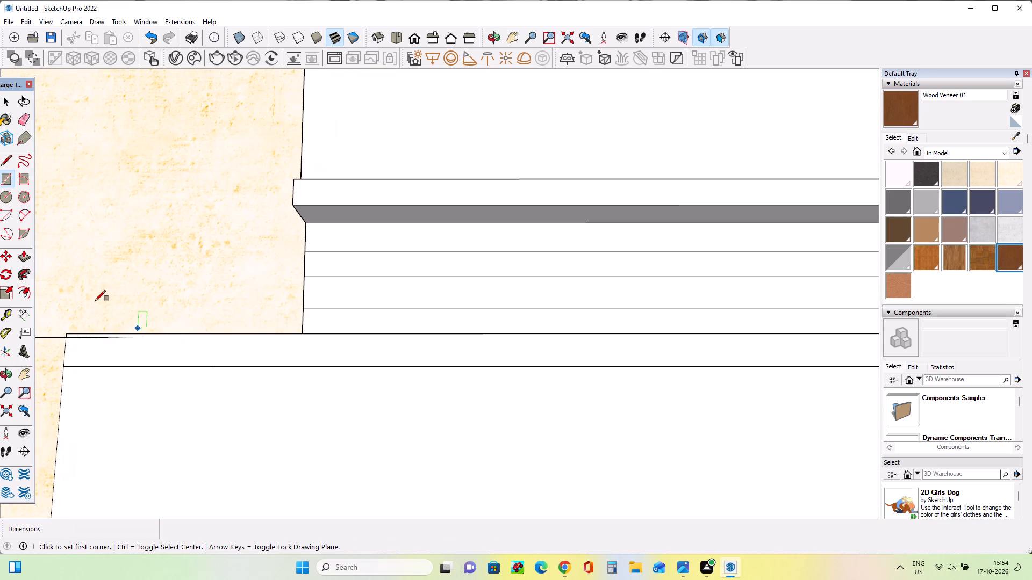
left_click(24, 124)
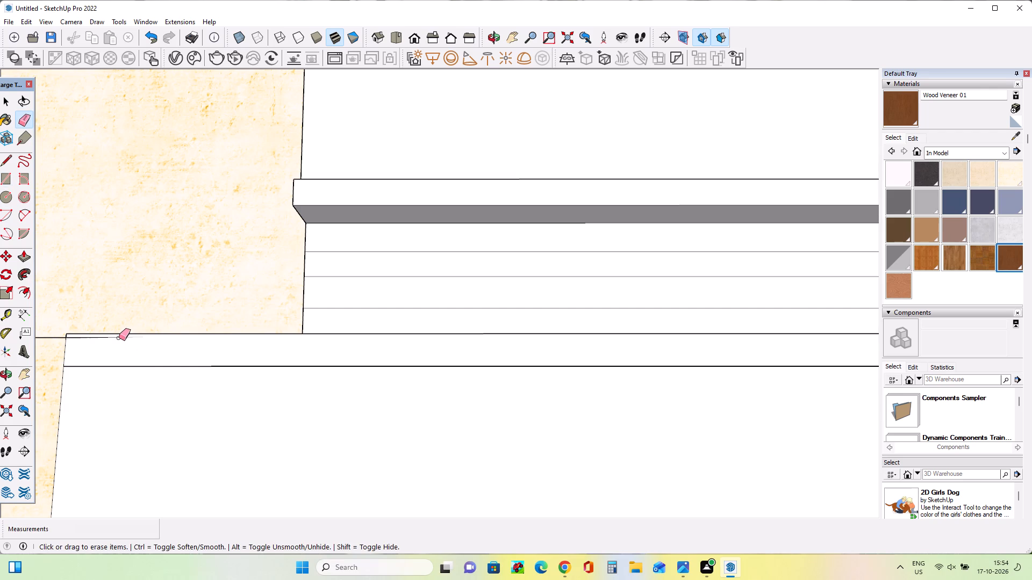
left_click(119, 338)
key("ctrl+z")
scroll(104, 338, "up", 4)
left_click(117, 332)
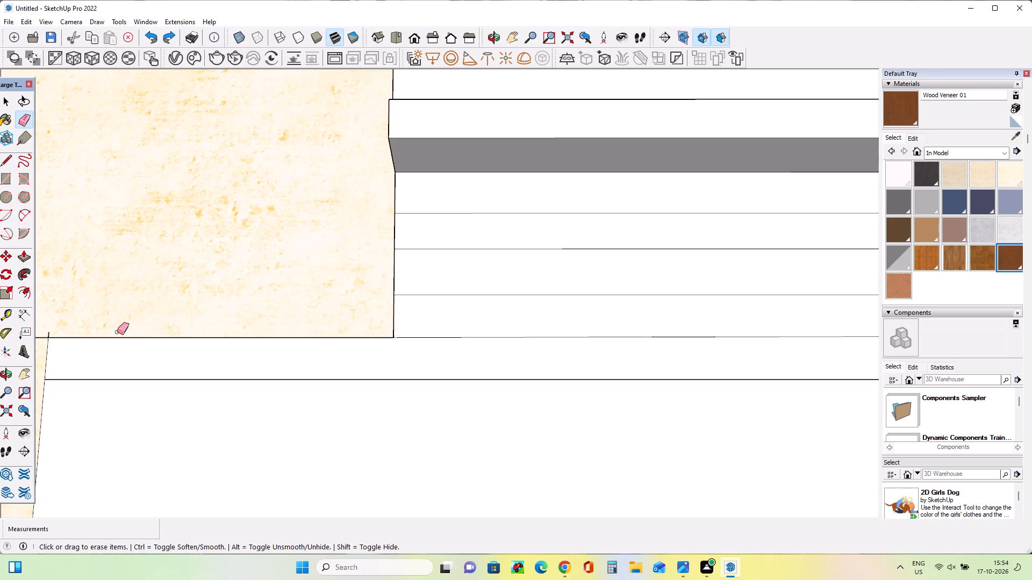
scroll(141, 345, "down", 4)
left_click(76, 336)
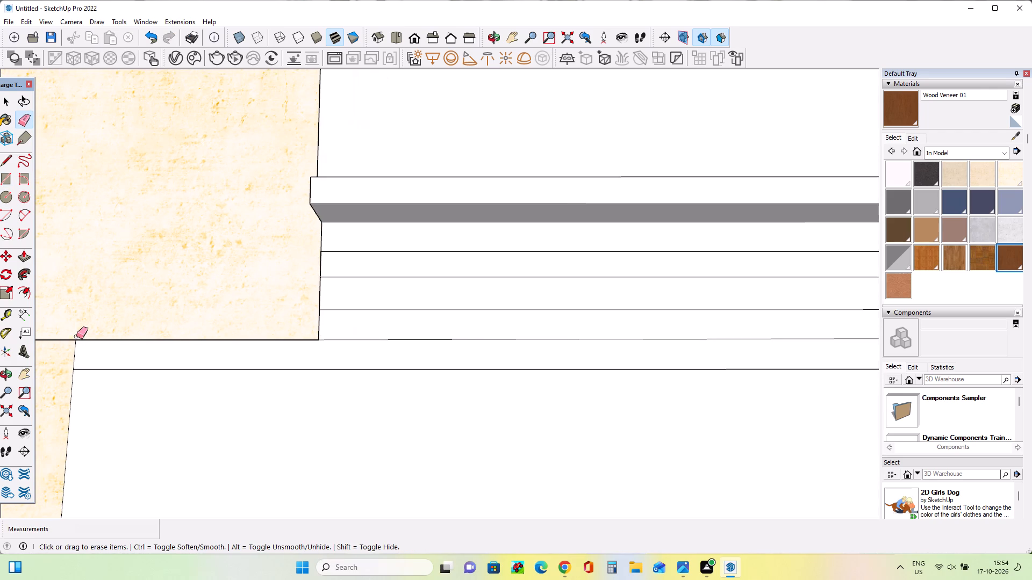
Examine the balcony's white band and slat lines from a distance and close up.
scroll(106, 338, "down", 12)
scroll(106, 342, "down", 10)
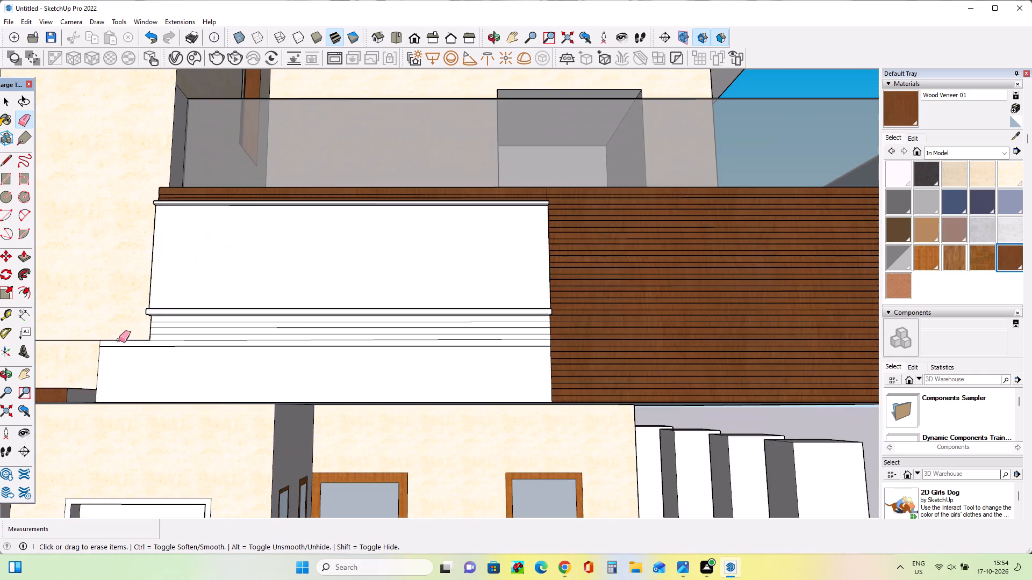
scroll(119, 340, "down", 2)
scroll(223, 330, "down", 4)
scroll(418, 333, "down", 12)
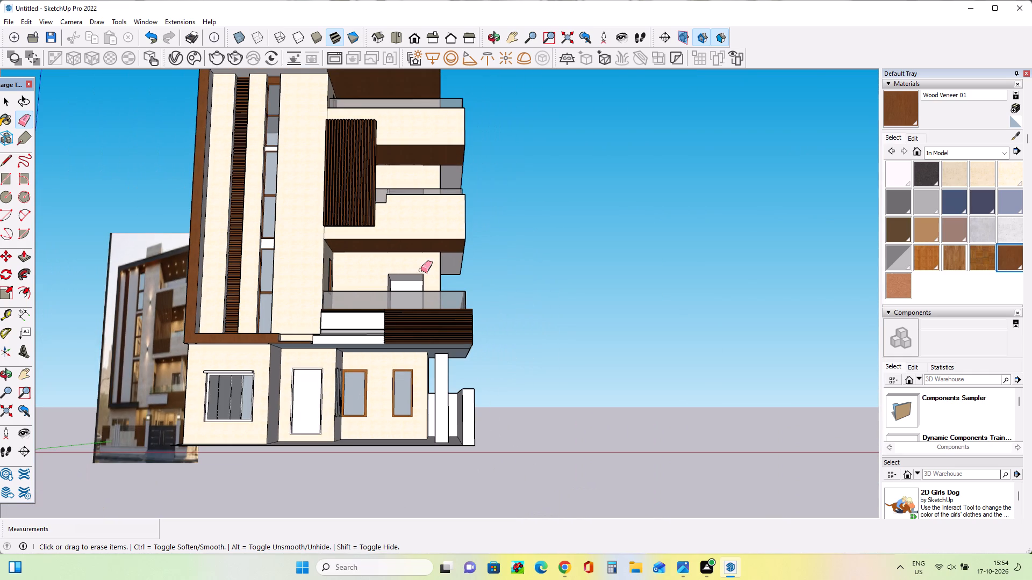
scroll(382, 336, "up", 17)
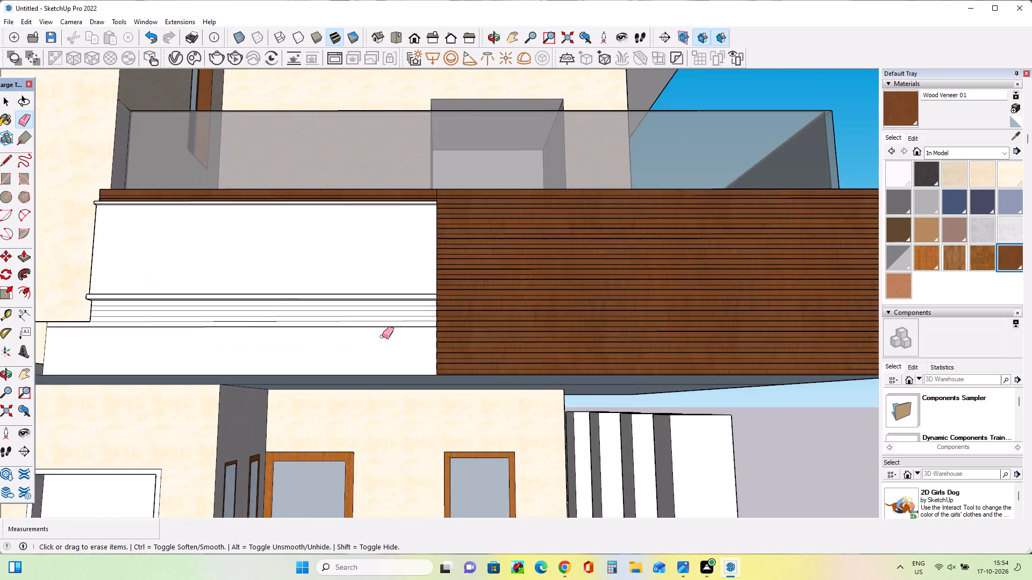
scroll(382, 336, "up", 4)
middle_click_drag(460, 342, 513, 357)
scroll(513, 357, "down", 6)
scroll(314, 358, "up", 1)
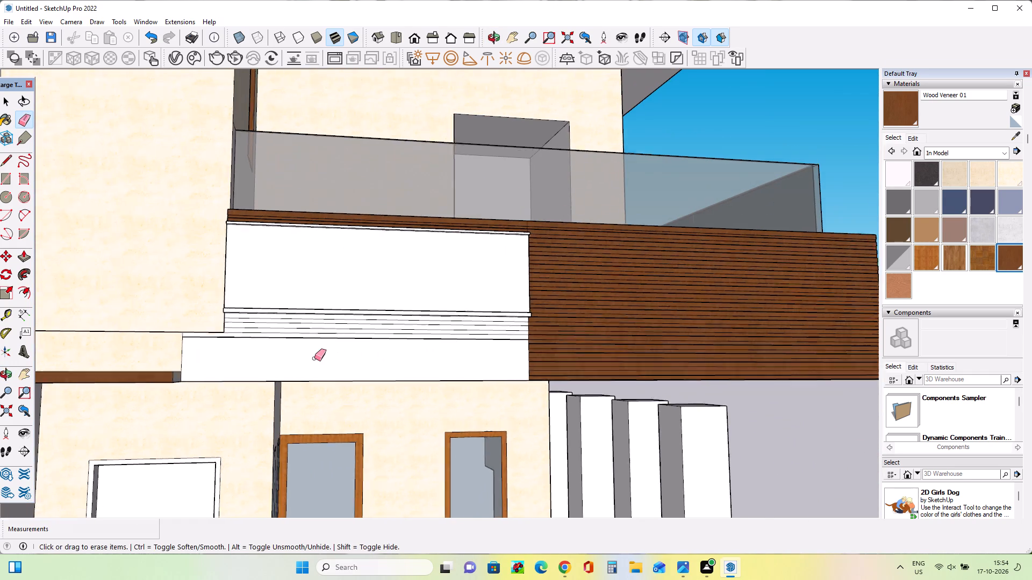
scroll(314, 358, "up", 2)
scroll(245, 357, "up", 1)
middle_click_drag(244, 357, 264, 354)
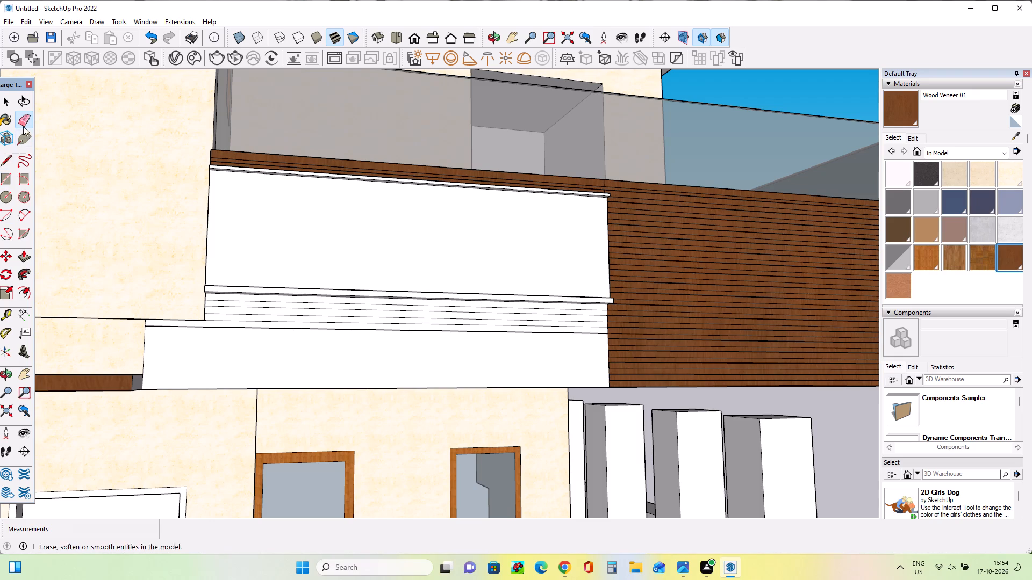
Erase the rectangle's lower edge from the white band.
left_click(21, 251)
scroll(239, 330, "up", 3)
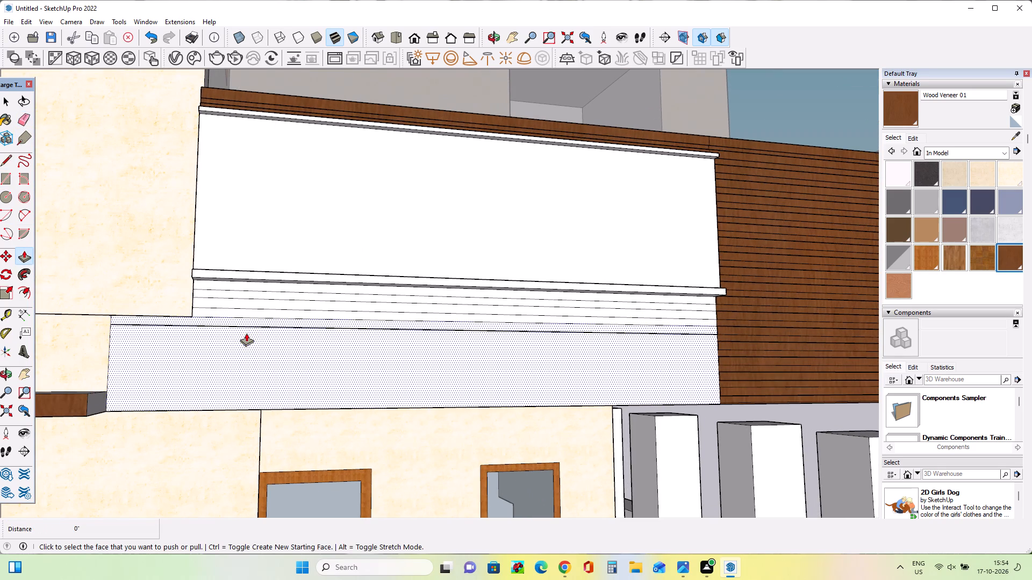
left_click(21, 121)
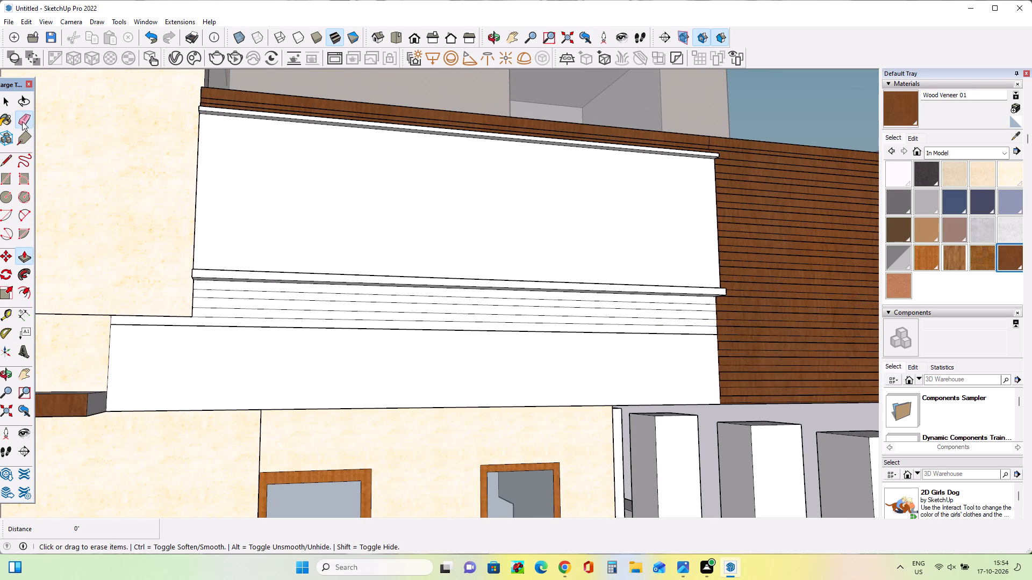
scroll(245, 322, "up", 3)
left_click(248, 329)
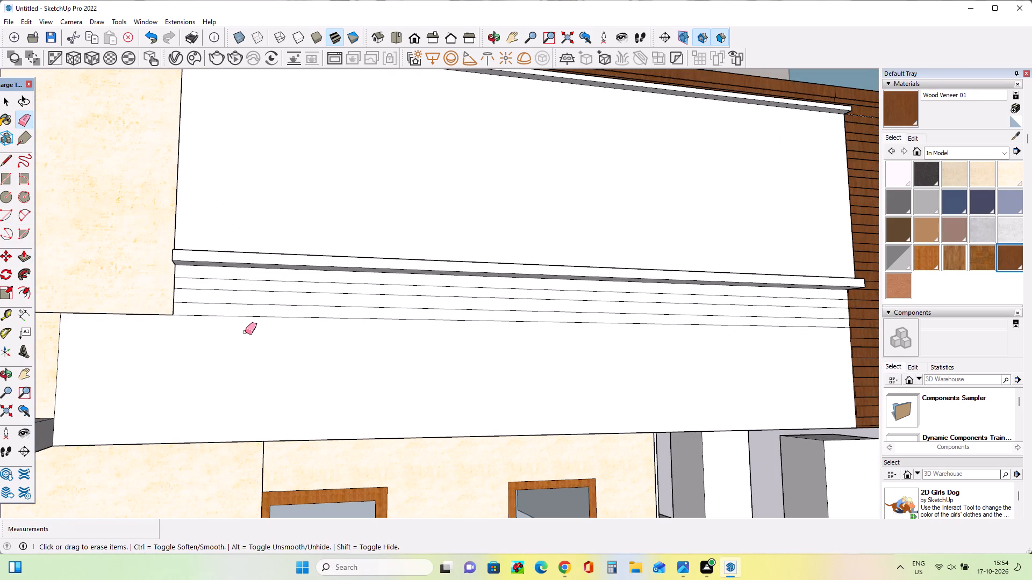
Draw a line about 17' 5 5/8" across the white band's bottom, from the lowest wood slat line to the band's far end.
scroll(245, 332, "down", 4)
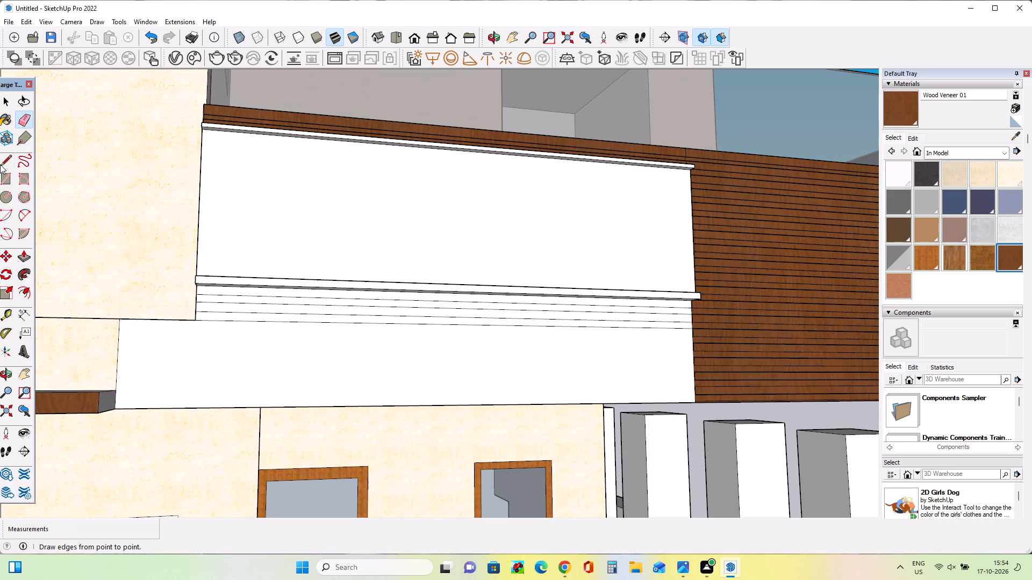
left_click(3, 179)
scroll(669, 341, "up", 2)
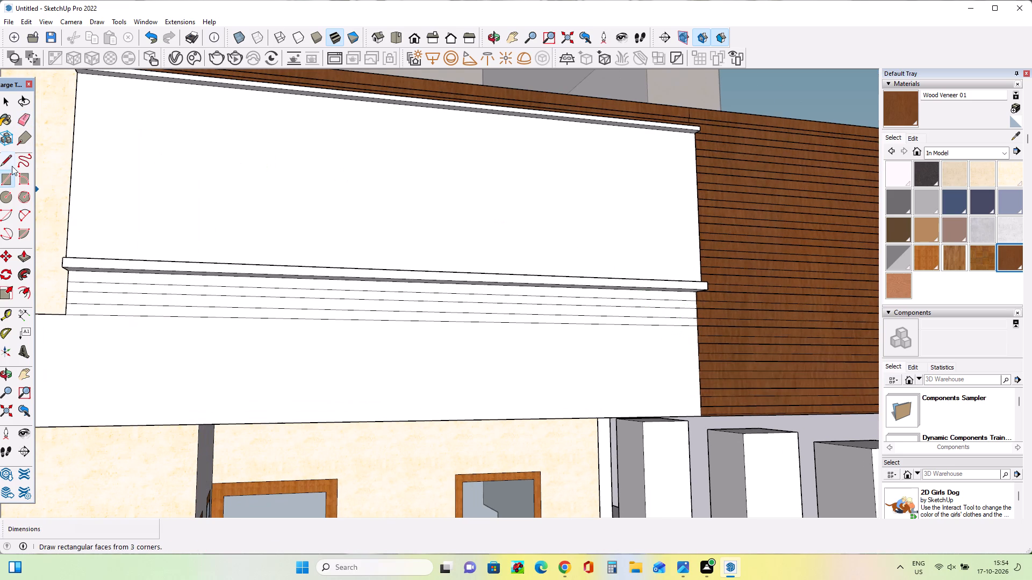
left_click(7, 163)
scroll(696, 427, "up", 3)
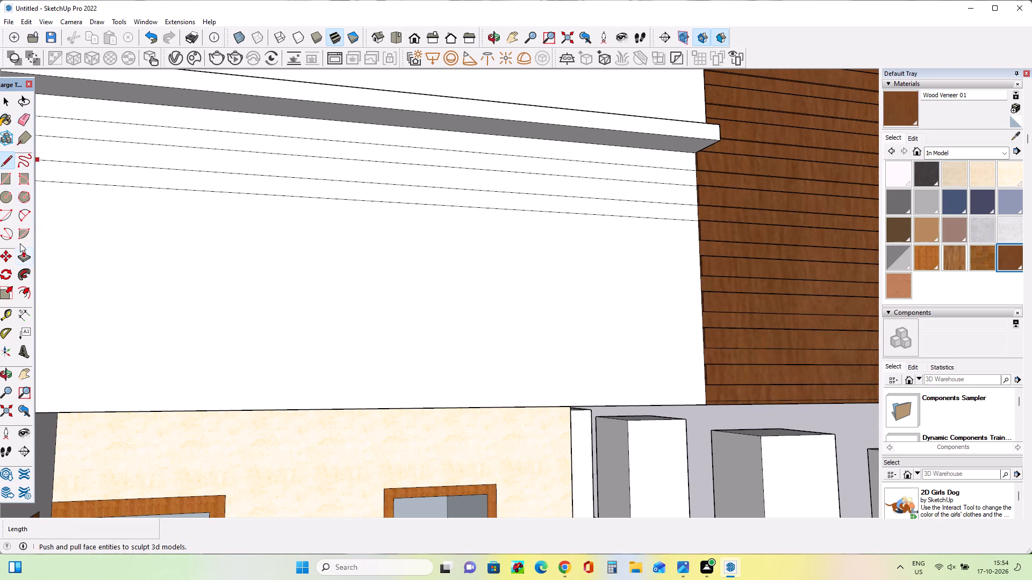
left_click(4, 163)
scroll(693, 415, "up", 6)
scroll(682, 397, "down", 8)
scroll(732, 388, "up", 3)
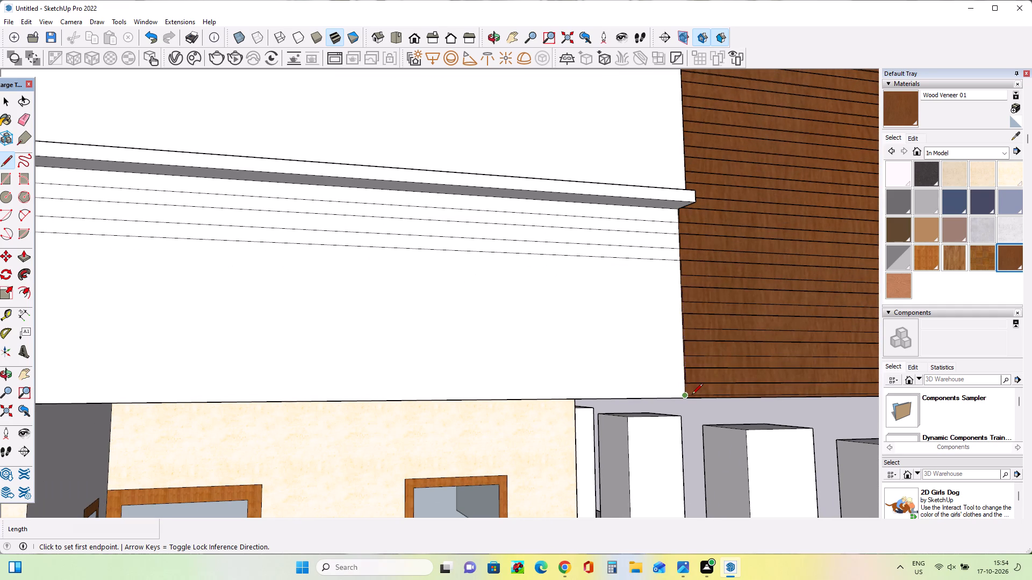
scroll(692, 395, "up", 10)
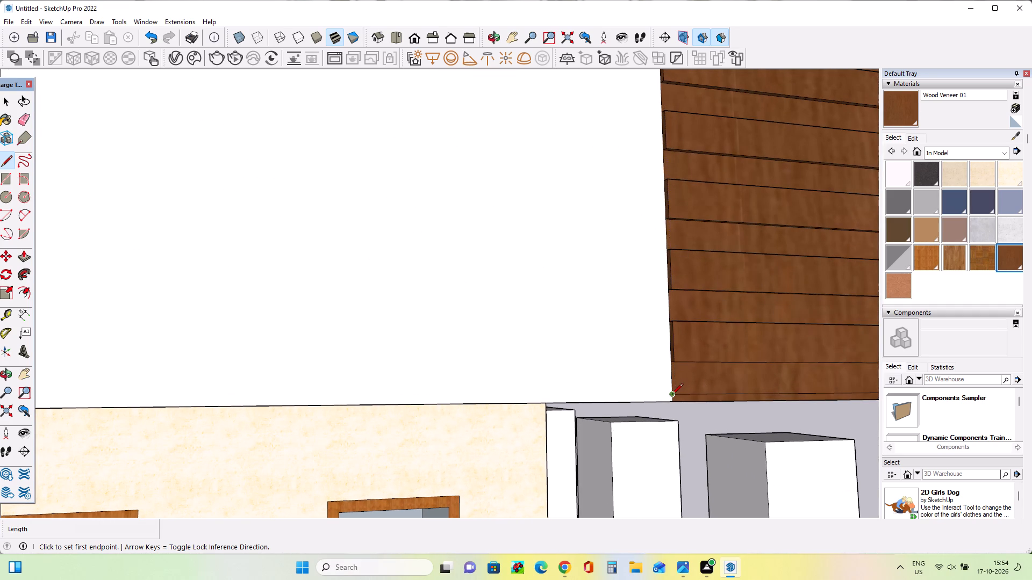
left_click(672, 395)
scroll(339, 395, "down", 18)
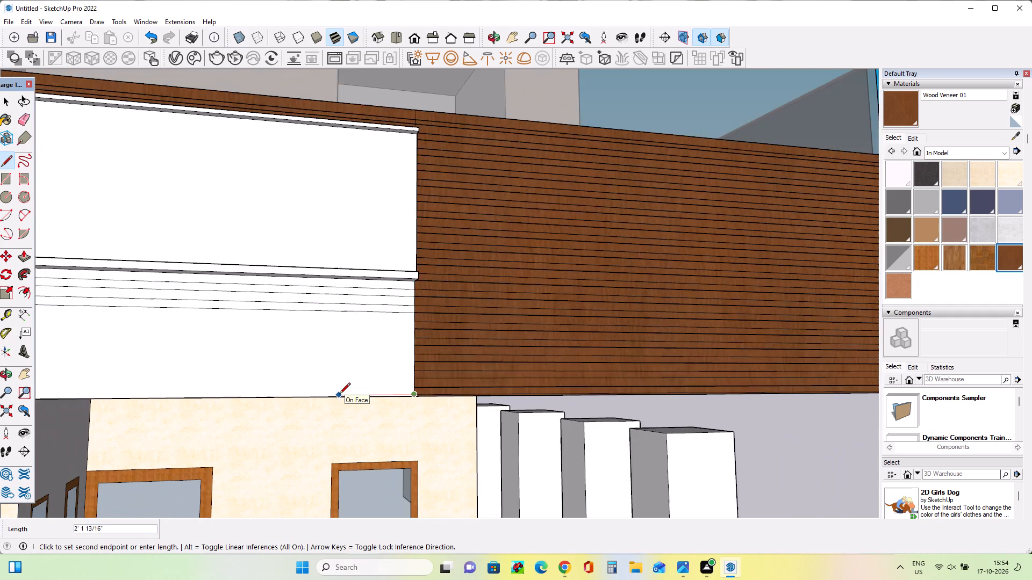
scroll(339, 395, "down", 8)
scroll(79, 385, "up", 4)
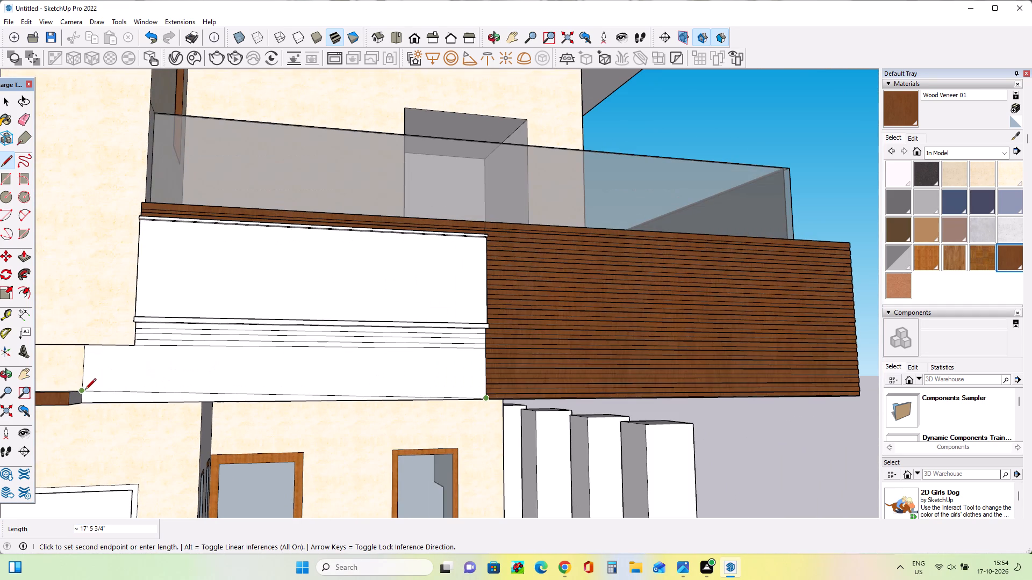
scroll(85, 394, "up", 2)
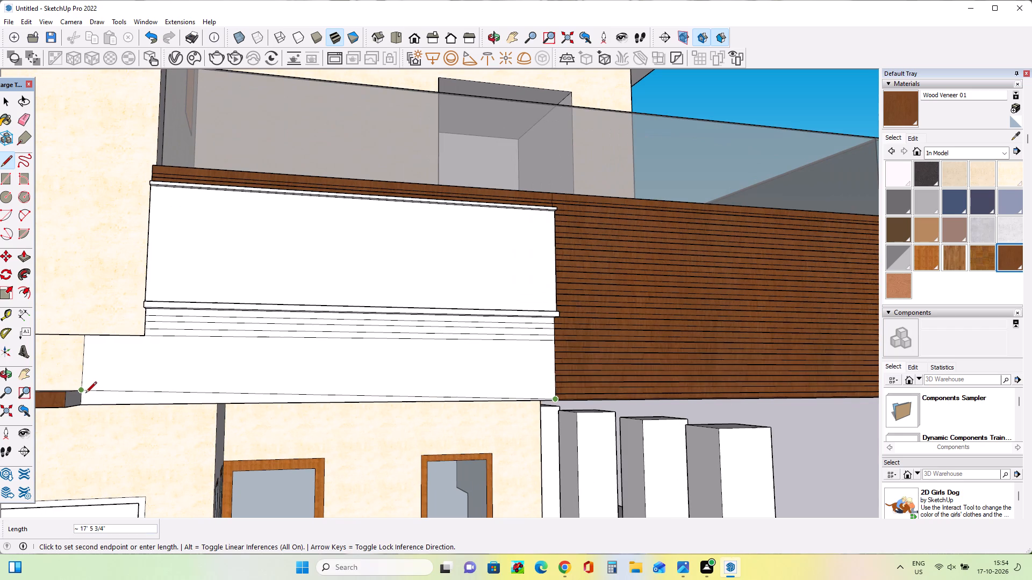
scroll(84, 403, "up", 4)
left_click(85, 398)
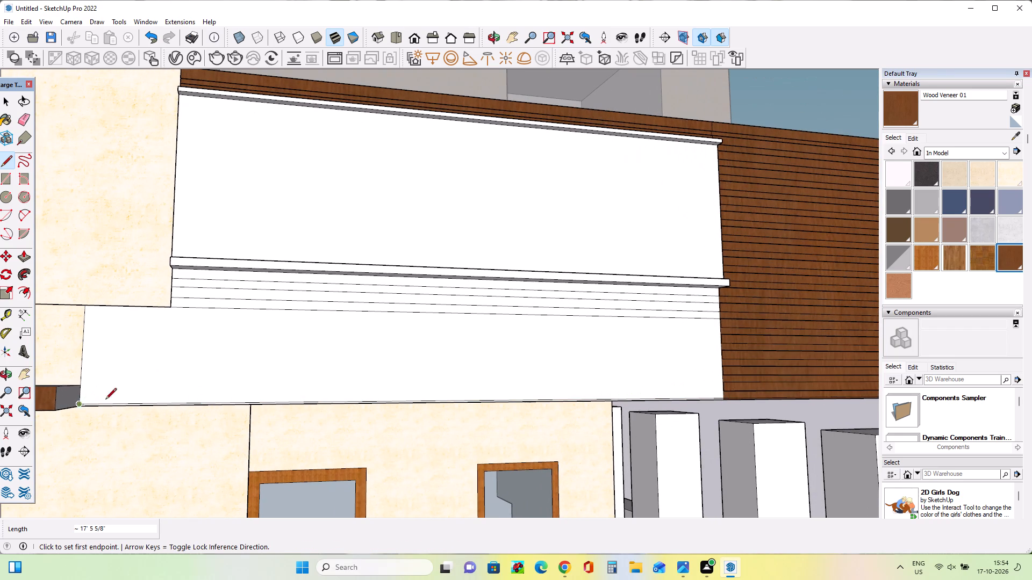
Draw a second line about 17' 5 5/8" from the lowest raised slat's bottom corner to the white band's far end.
scroll(254, 406, "down", 7)
scroll(496, 414, "up", 8)
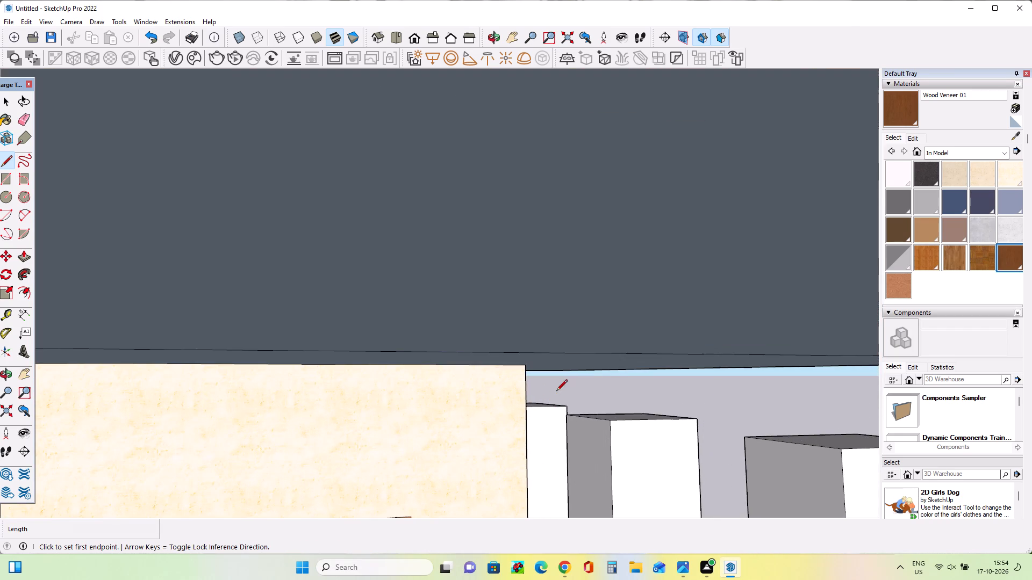
scroll(560, 388, "down", 4)
scroll(577, 336, "up", 2)
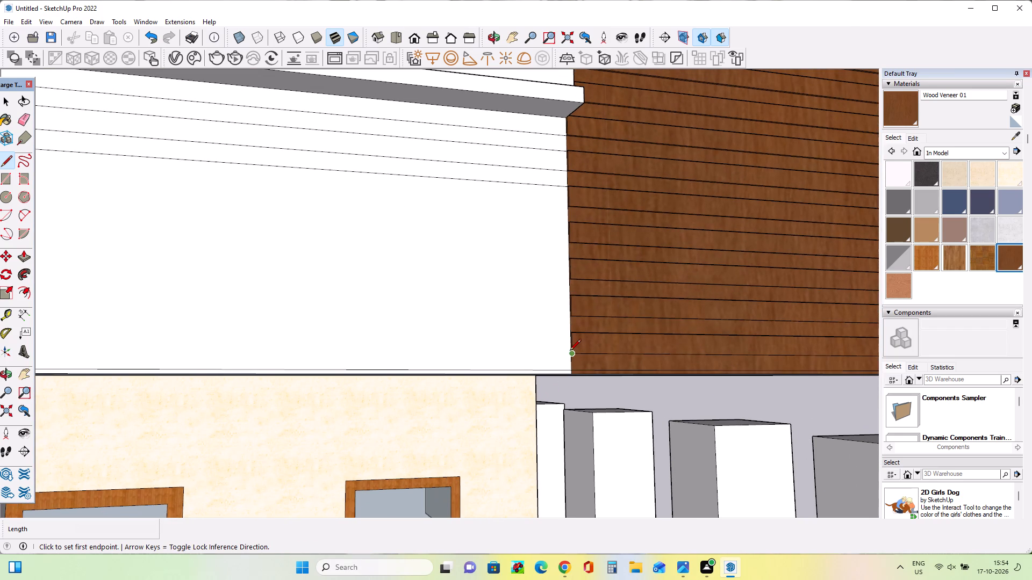
scroll(570, 352, "up", 11)
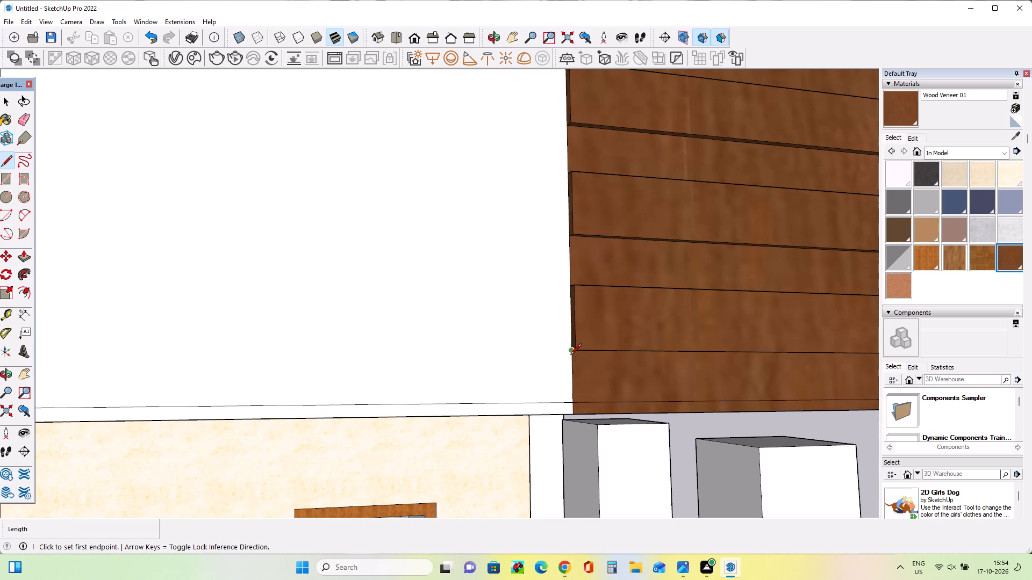
scroll(570, 355, "up", 5)
left_click_drag(571, 351, 554, 350)
scroll(388, 358, "down", 4)
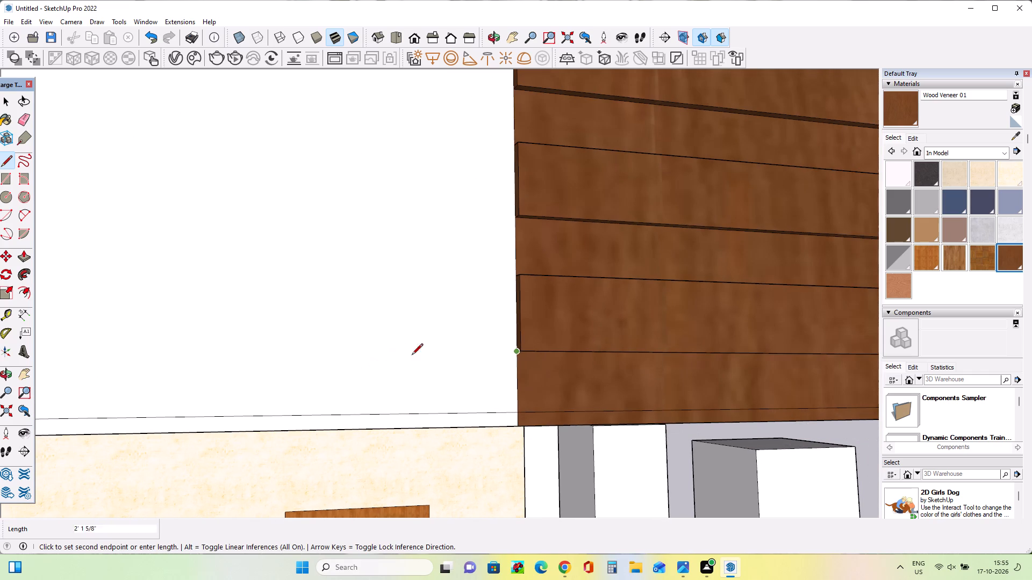
scroll(476, 354, "down", 15)
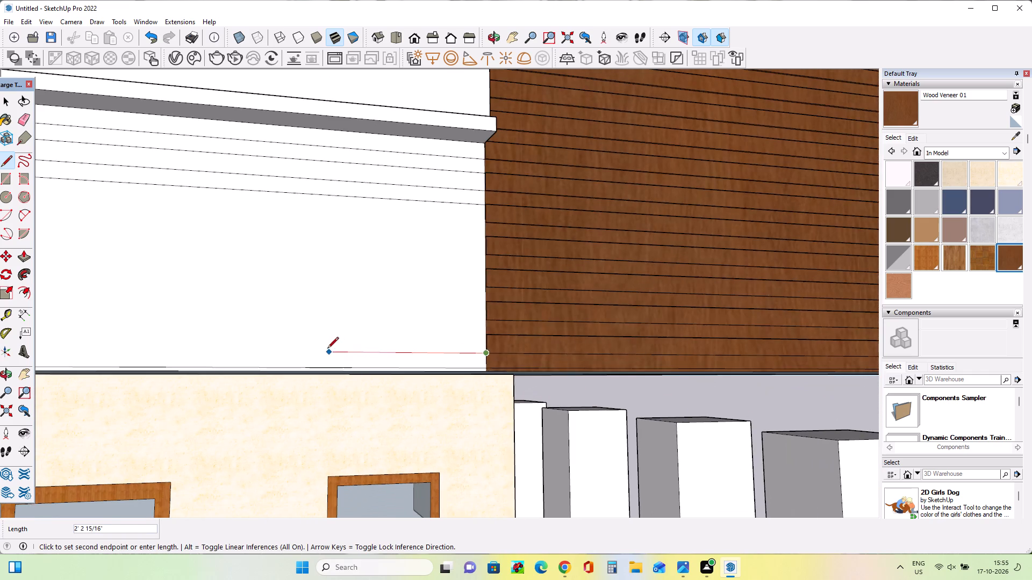
scroll(327, 349, "down", 20)
scroll(327, 349, "down", 3)
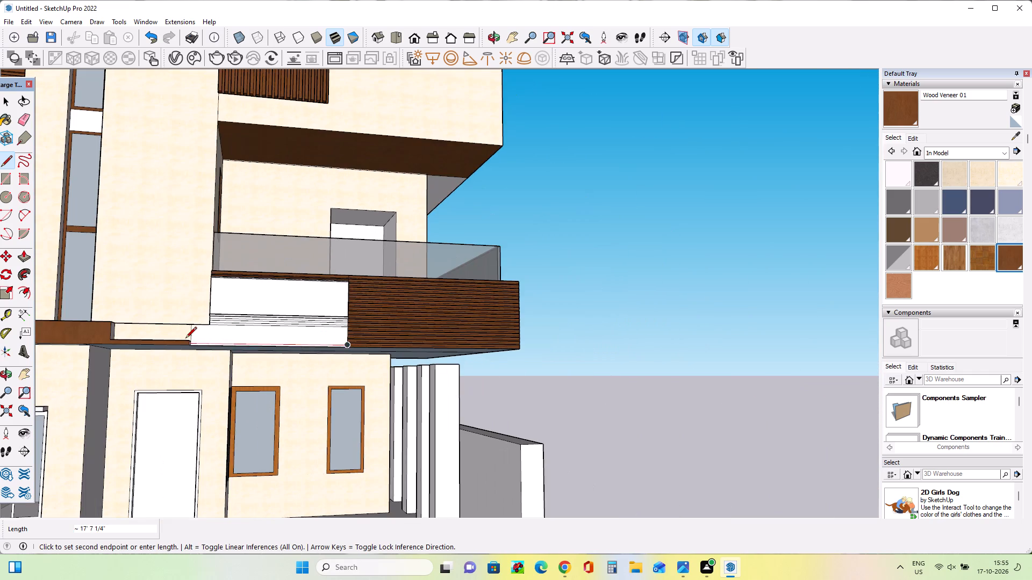
scroll(185, 339, "up", 8)
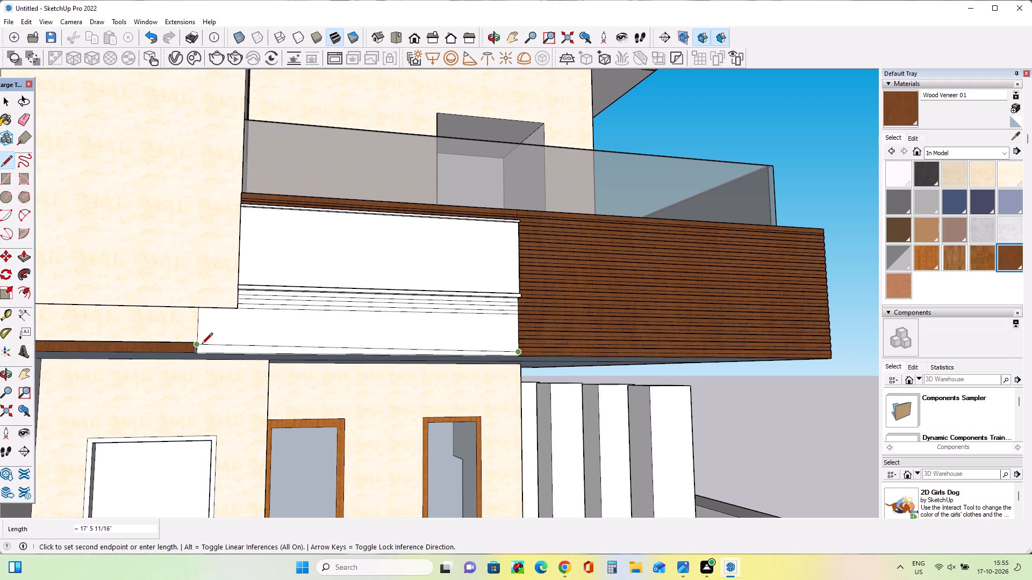
left_click(202, 347)
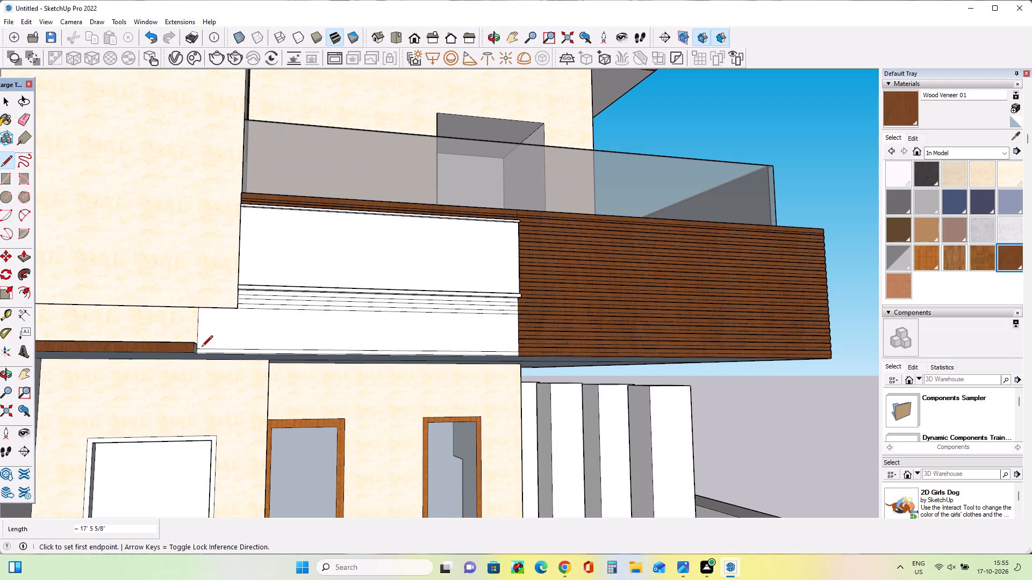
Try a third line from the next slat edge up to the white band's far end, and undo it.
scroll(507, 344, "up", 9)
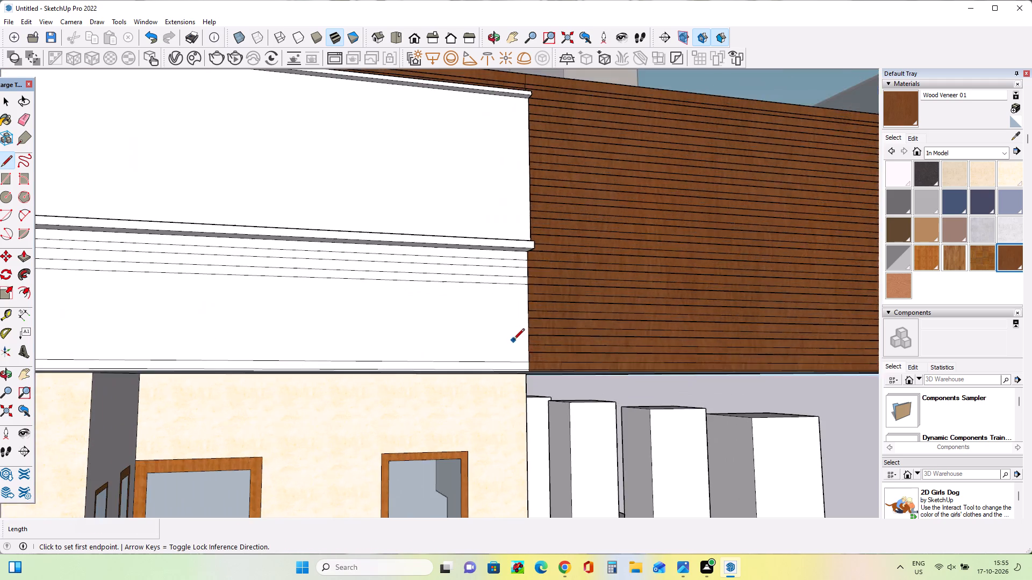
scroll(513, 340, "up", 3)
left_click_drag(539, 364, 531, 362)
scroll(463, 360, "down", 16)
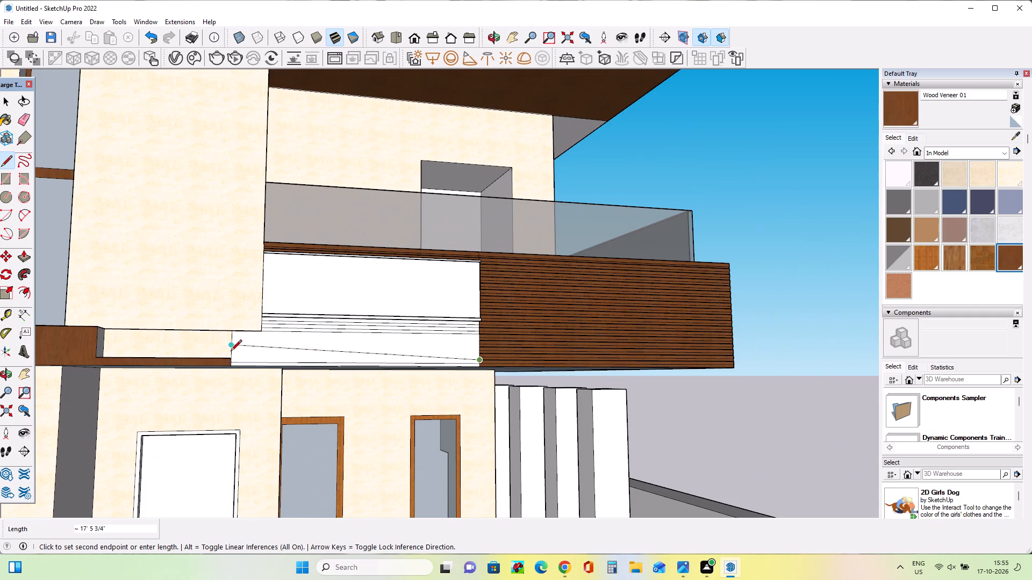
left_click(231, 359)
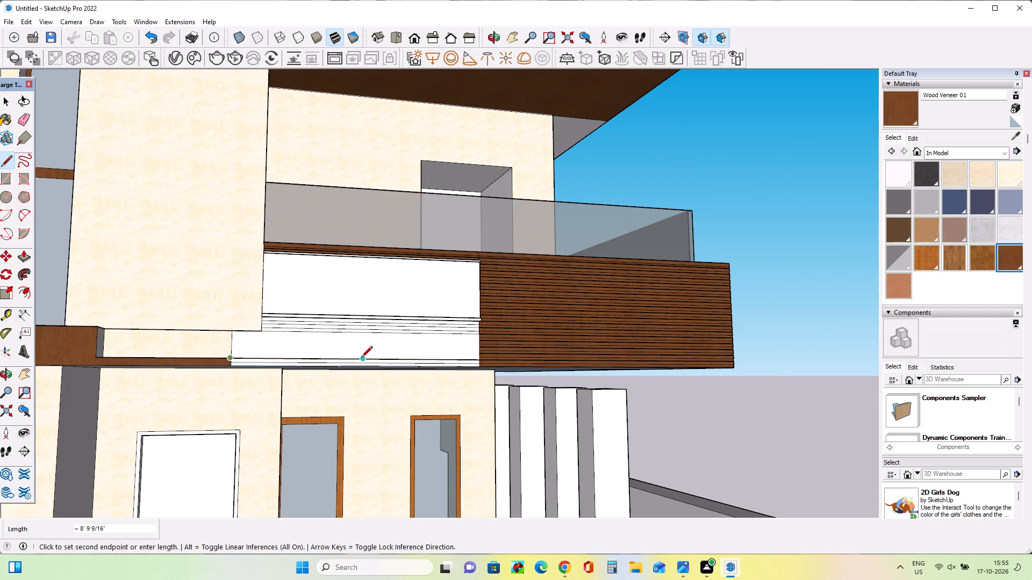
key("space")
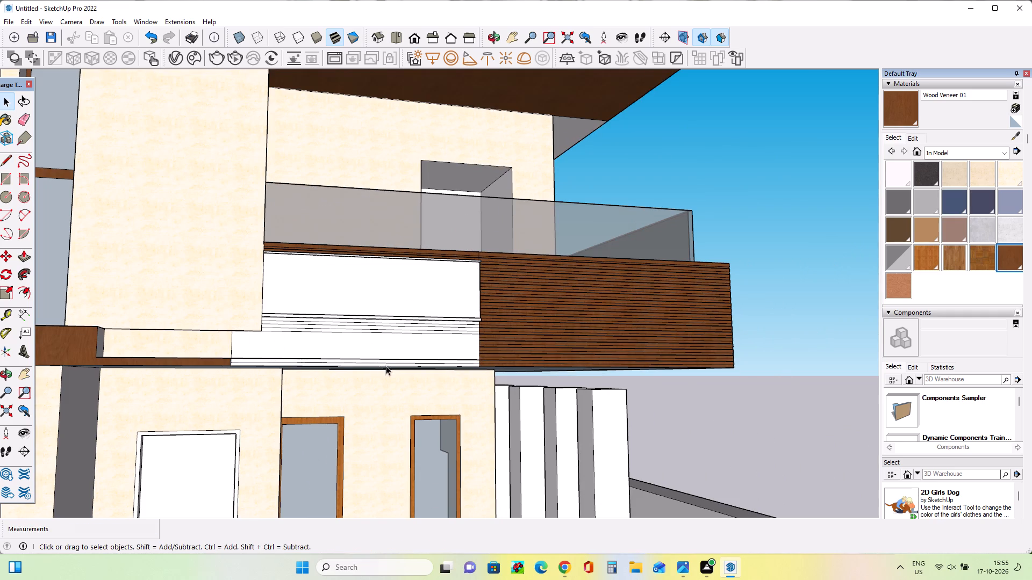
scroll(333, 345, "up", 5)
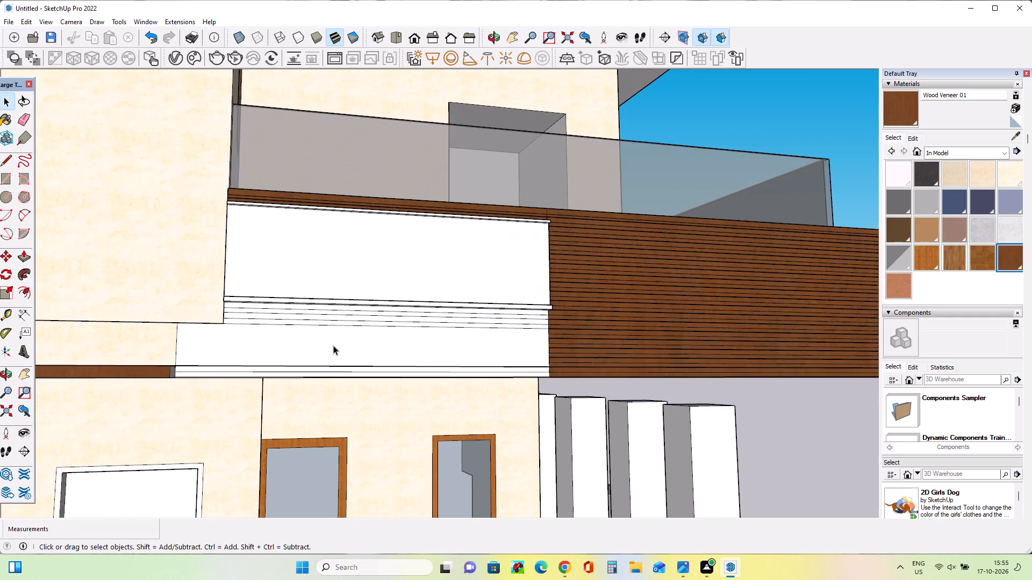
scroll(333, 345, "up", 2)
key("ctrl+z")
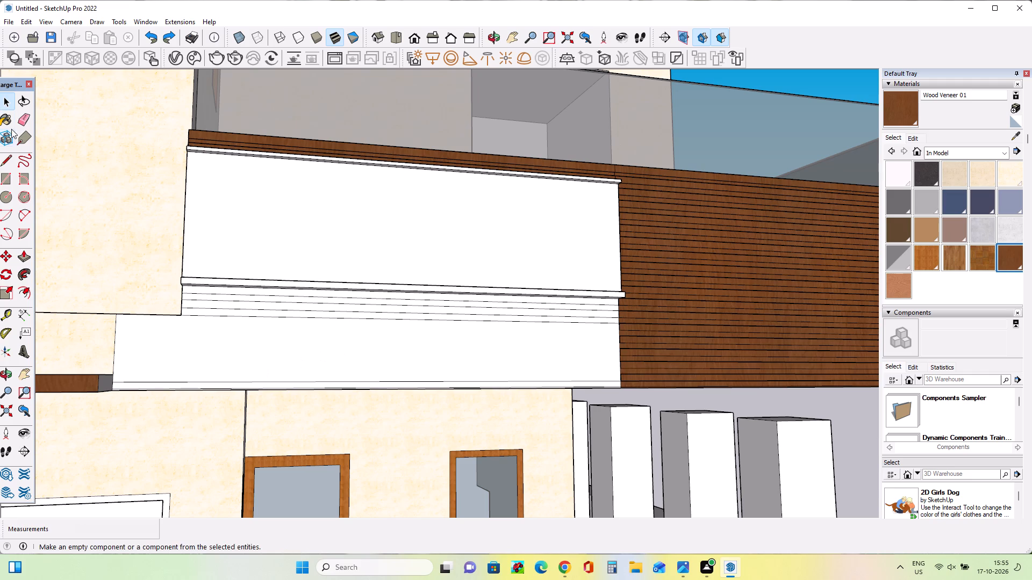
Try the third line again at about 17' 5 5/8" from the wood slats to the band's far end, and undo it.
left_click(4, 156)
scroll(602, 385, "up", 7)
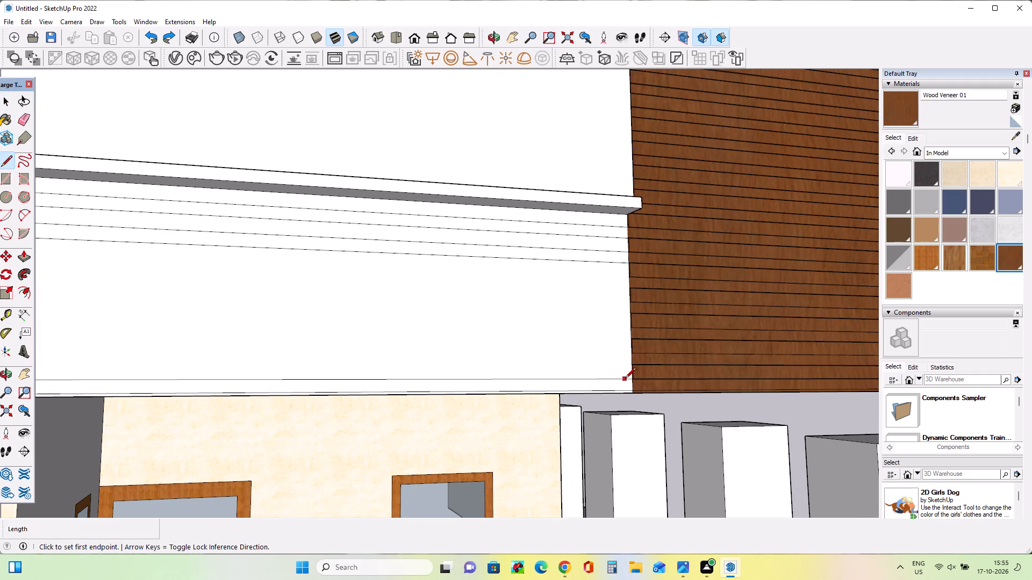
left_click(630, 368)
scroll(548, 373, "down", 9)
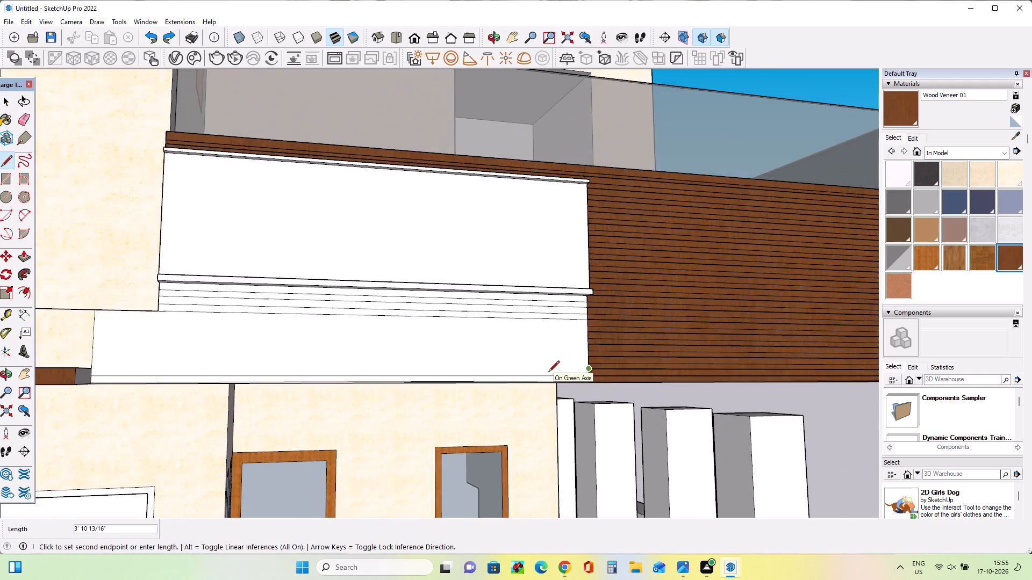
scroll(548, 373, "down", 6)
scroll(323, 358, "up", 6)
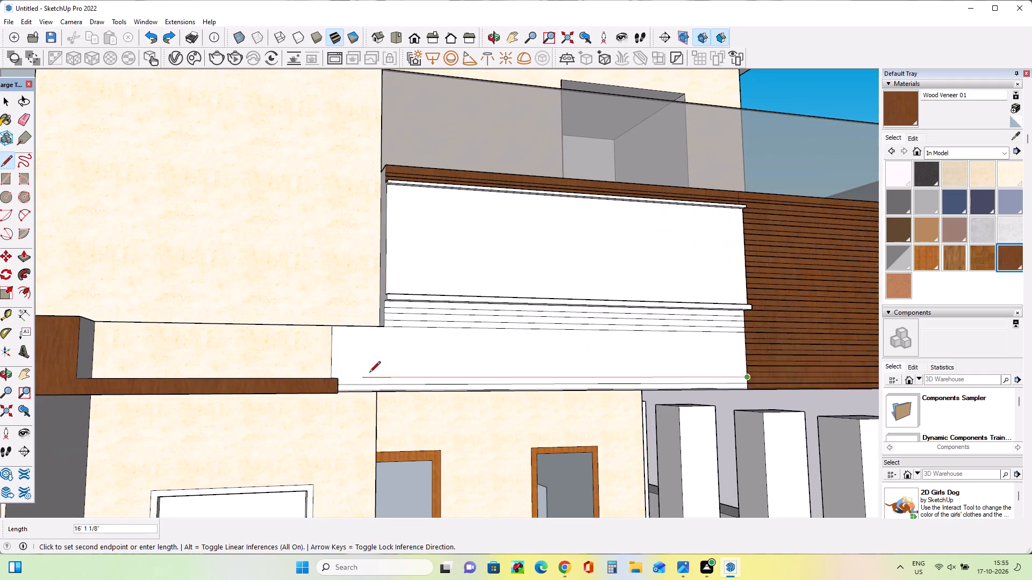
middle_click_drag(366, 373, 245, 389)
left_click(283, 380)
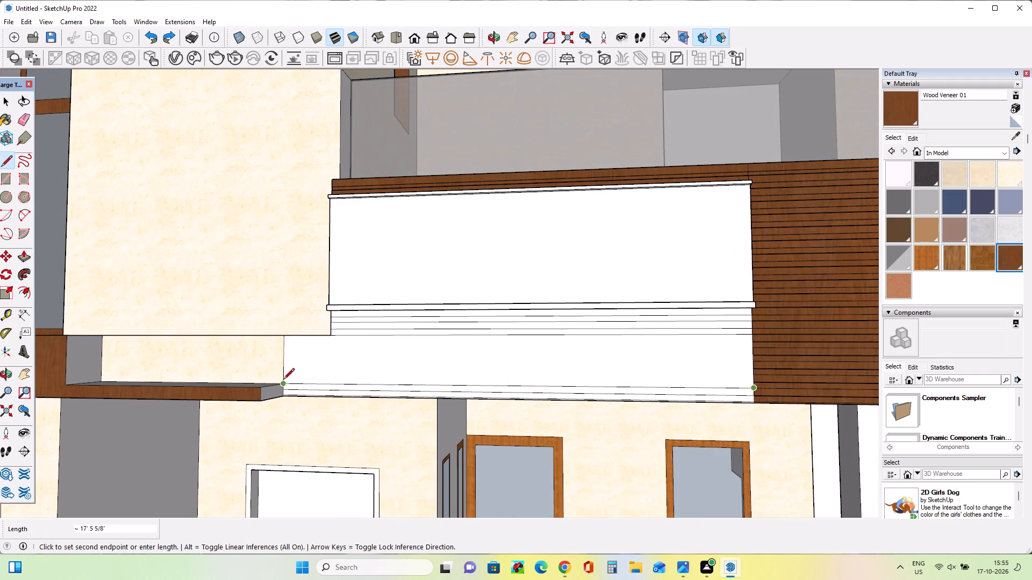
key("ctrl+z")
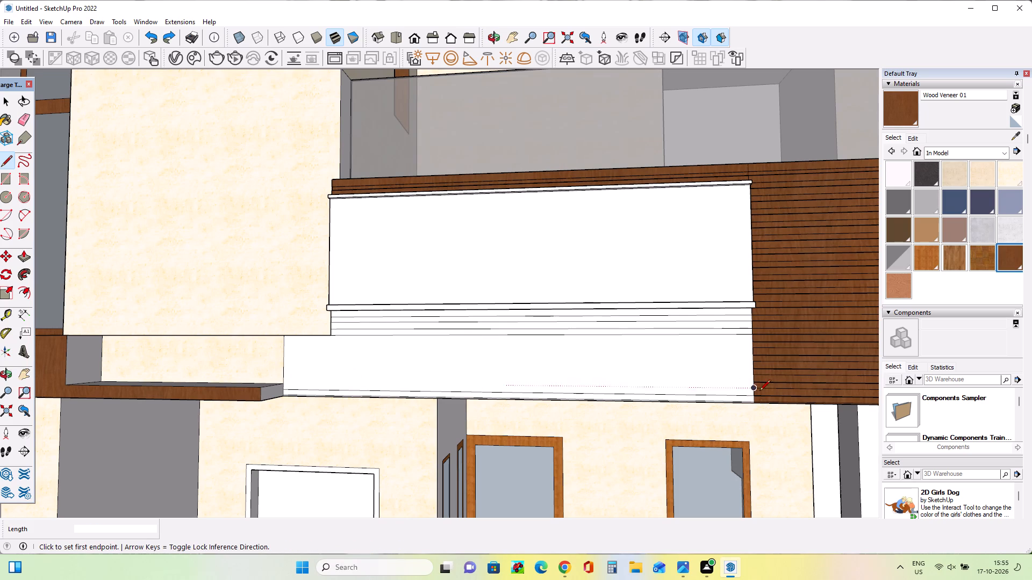
Draw a line about 17' 5 5/8" across the white band, from the lowest raised slat's top corner to the band's far end.
scroll(765, 397, "up", 4)
middle_click_drag(755, 403, 768, 372)
scroll(744, 375, "up", 3)
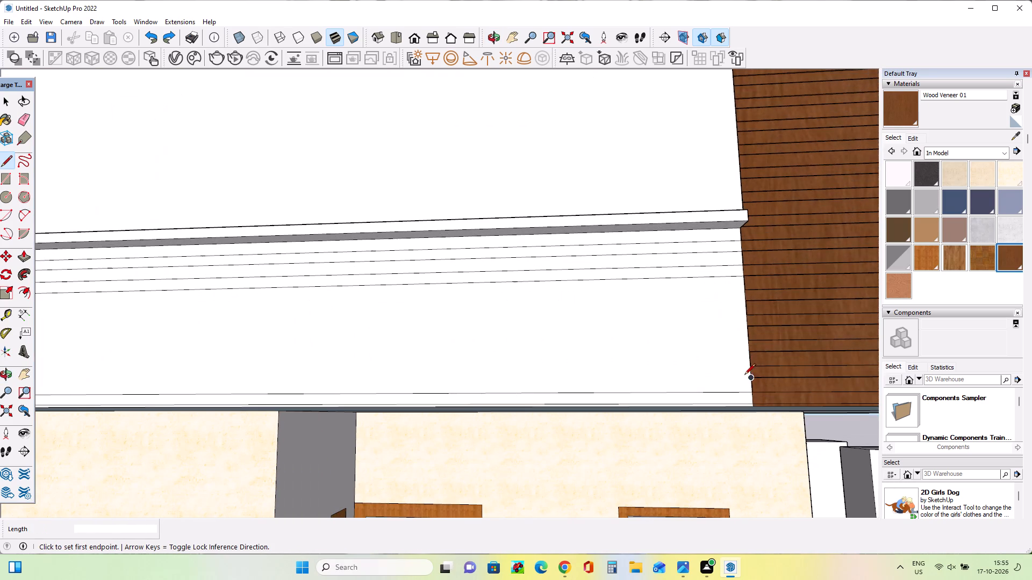
scroll(753, 383, "up", 4)
middle_click_drag(774, 383, 699, 384)
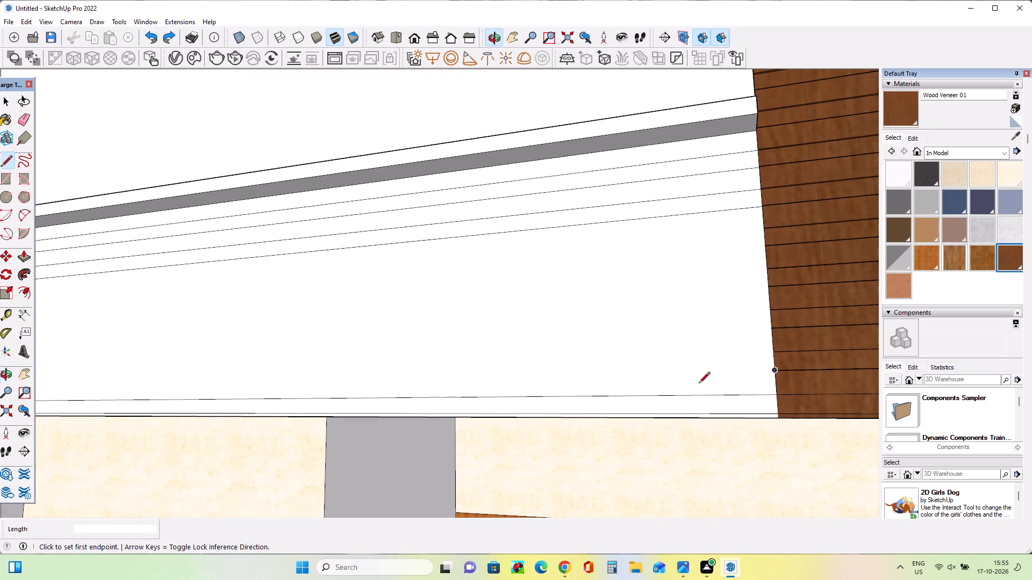
scroll(774, 379, "up", 4)
middle_click_drag(785, 390, 728, 377)
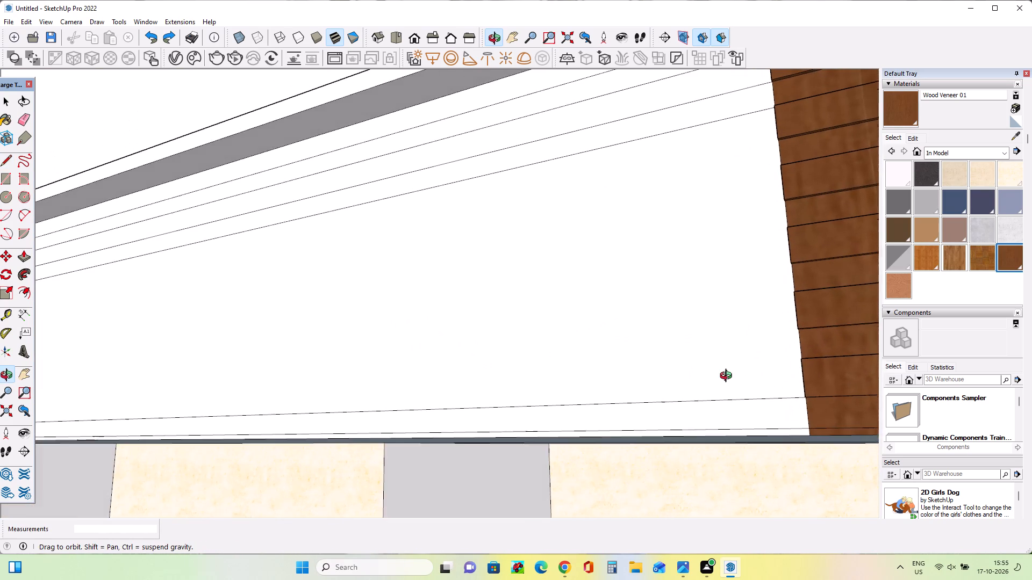
middle_click_drag(728, 377, 791, 461)
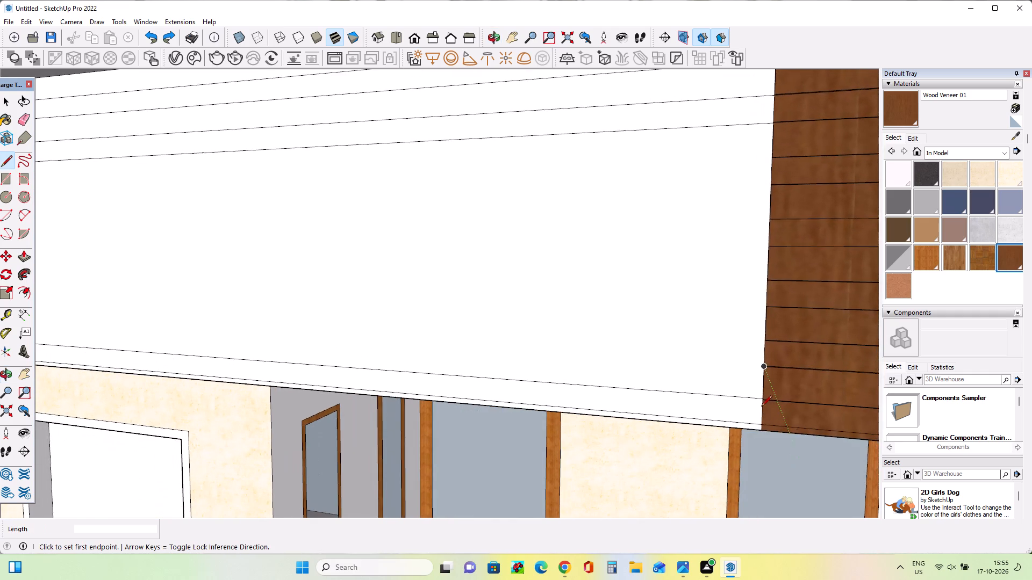
scroll(736, 384, "up", 4)
middle_click_drag(736, 391, 827, 444)
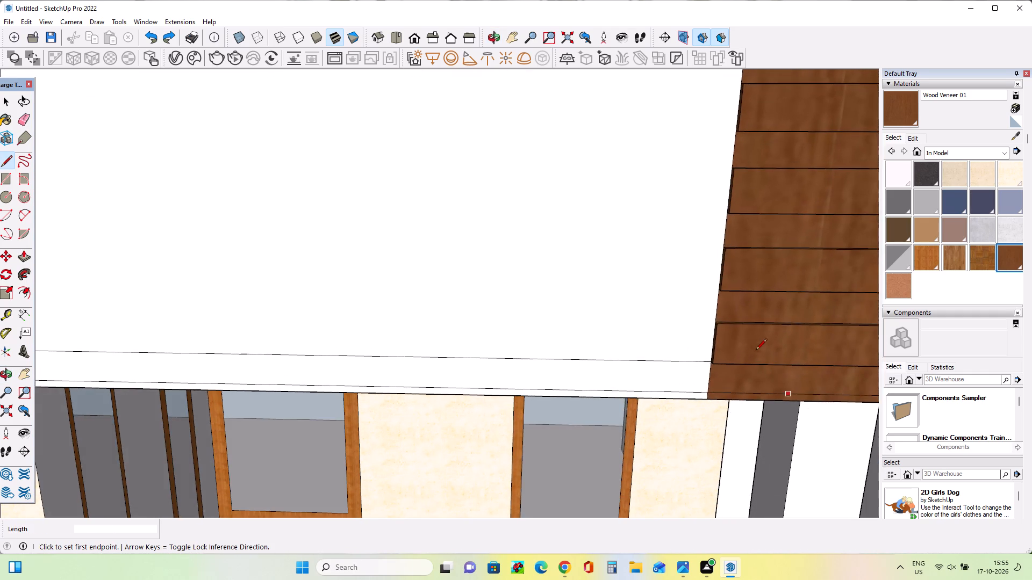
scroll(754, 347, "up", 4)
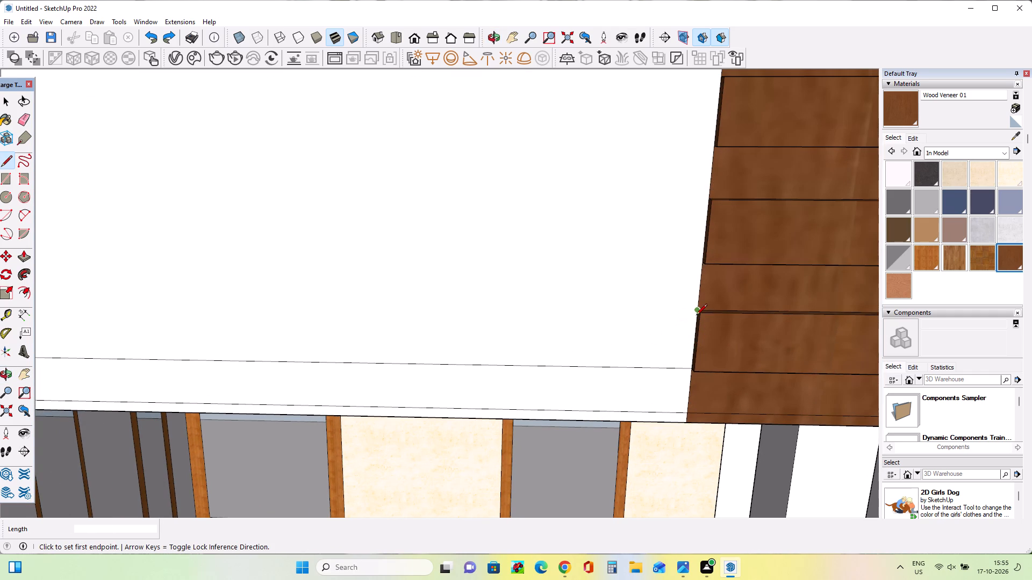
scroll(694, 322, "up", 8)
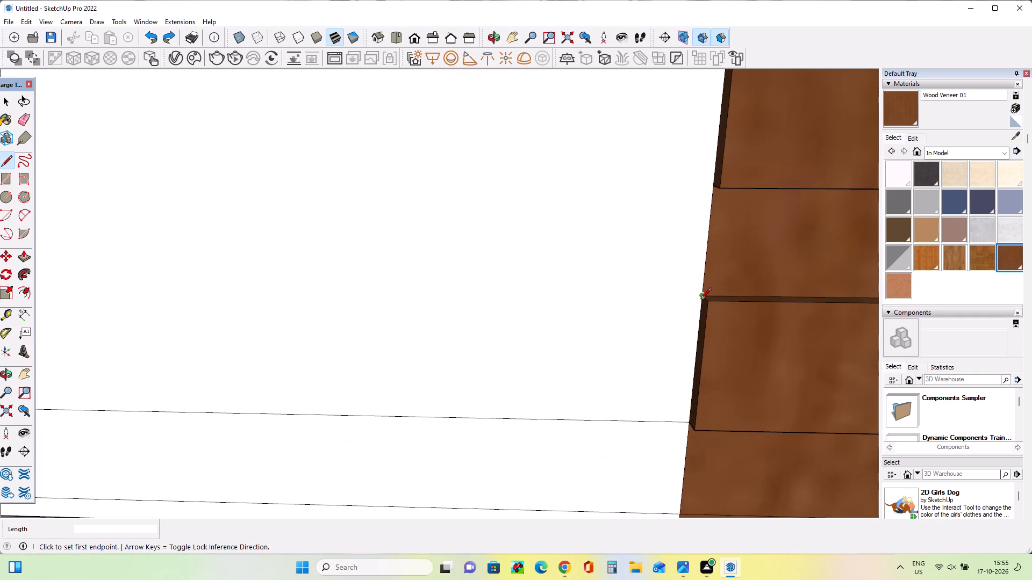
left_click_drag(700, 300, 676, 306)
scroll(561, 325, "down", 15)
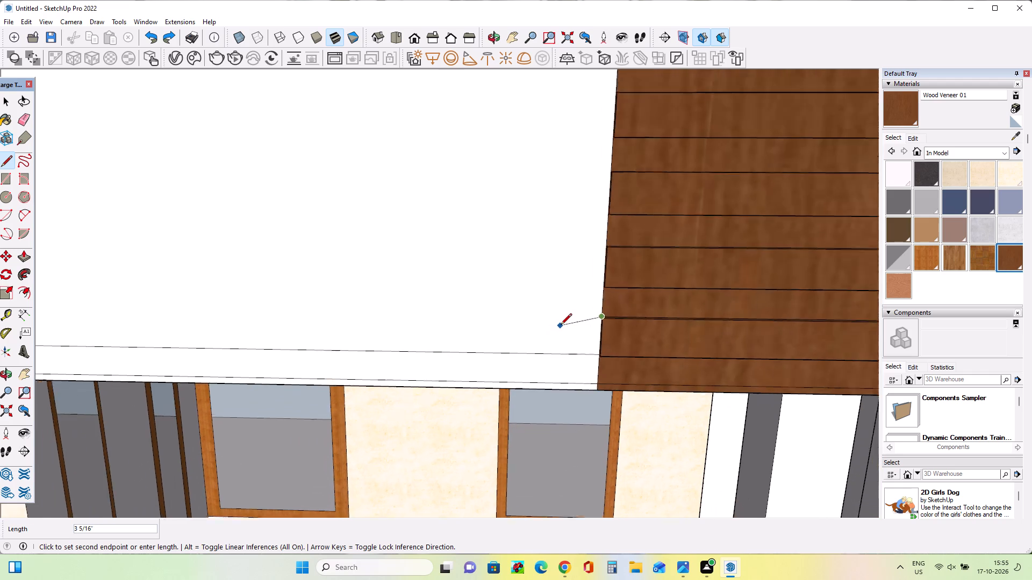
scroll(561, 325, "down", 20)
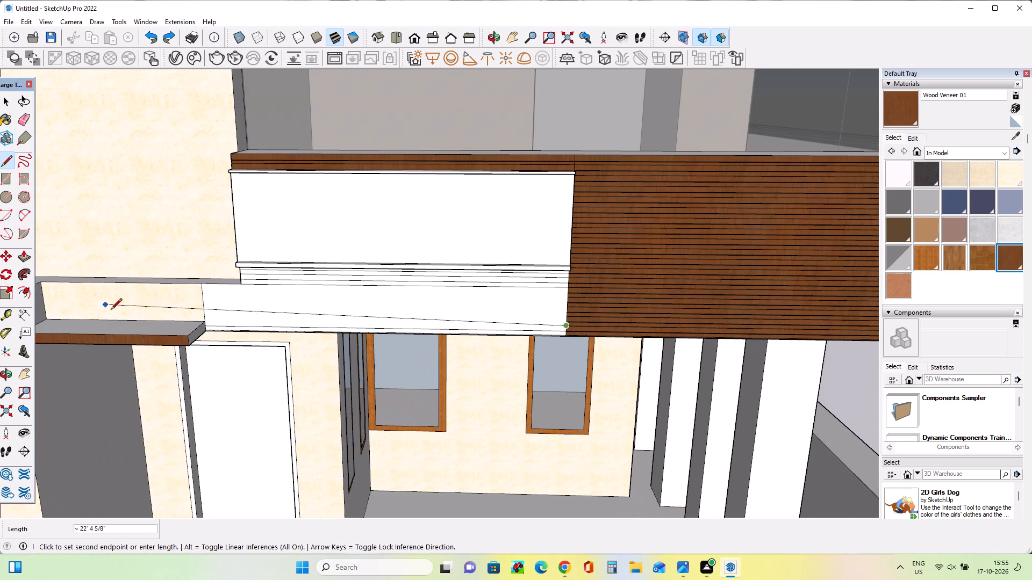
scroll(154, 322, "up", 7)
left_click(241, 326)
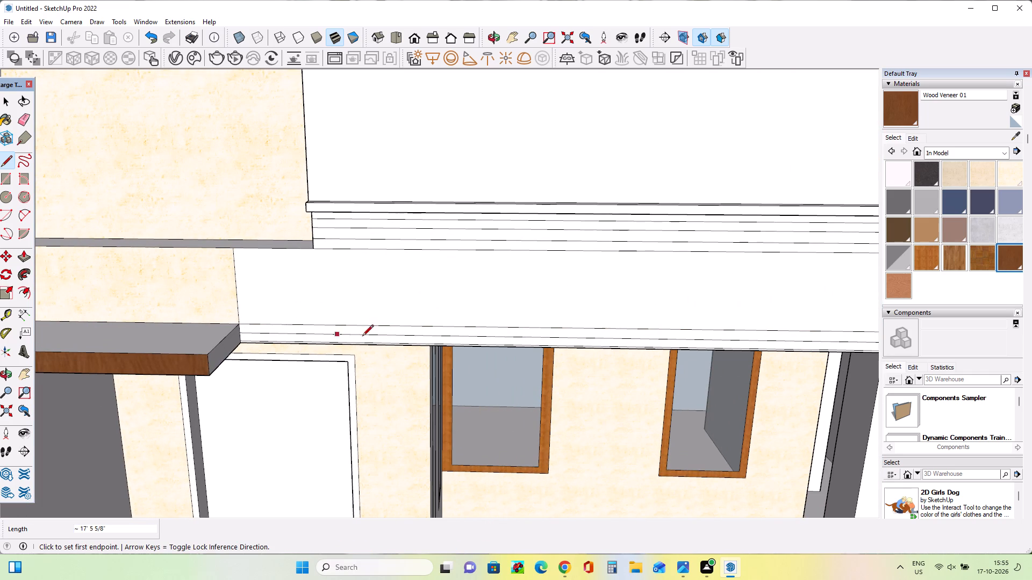
Paint the narrow white strips directly beneath the white frame's lower trim with Wood Veneer 01.
scroll(339, 325, "down", 8)
scroll(498, 303, "up", 4)
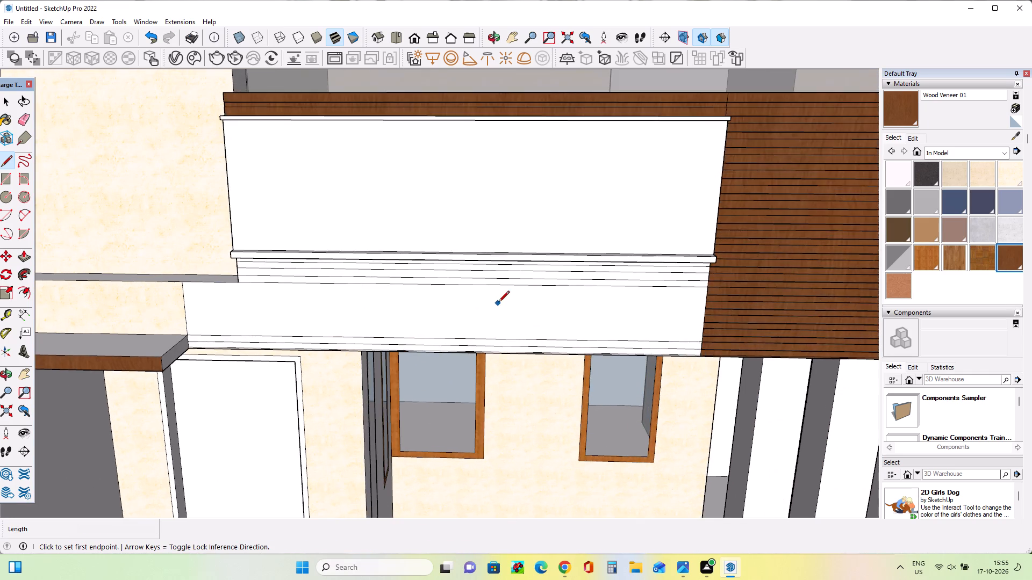
middle_click_drag(498, 303, 502, 273)
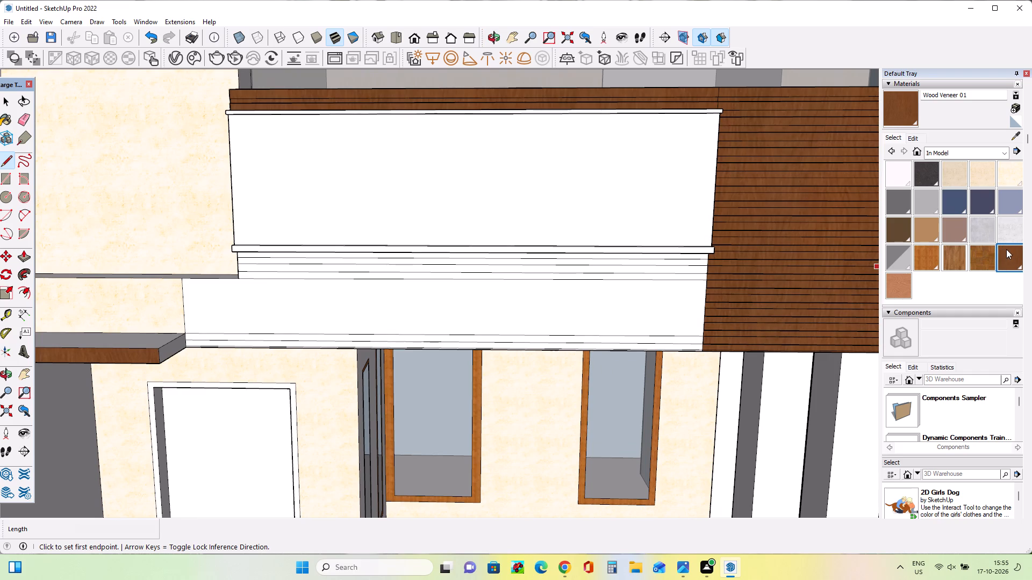
left_click(1008, 254)
scroll(681, 271, "up", 4)
left_click(693, 250)
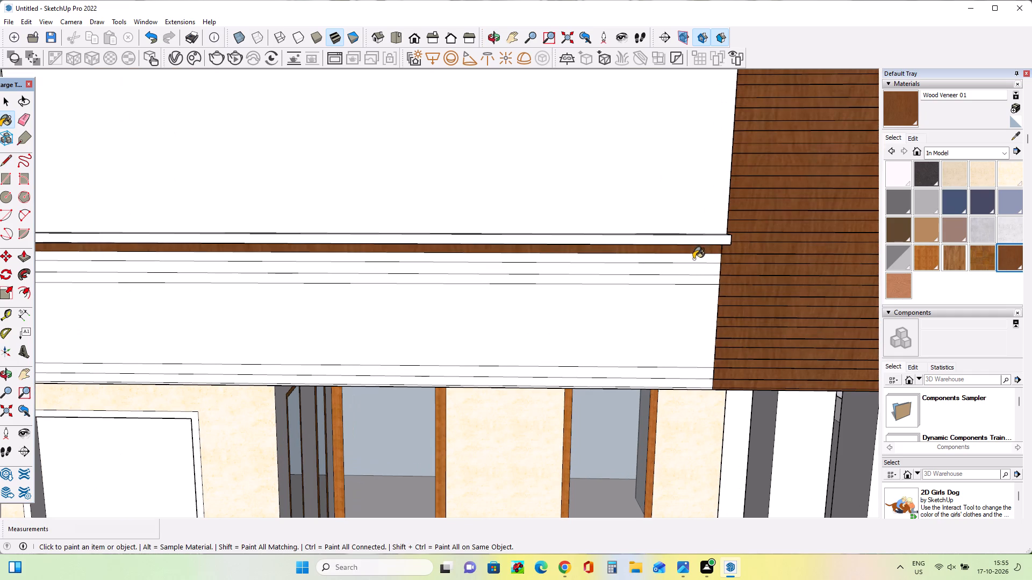
left_click(693, 259)
left_click(693, 262)
left_click(694, 269)
left_click(695, 275)
double_click(699, 282)
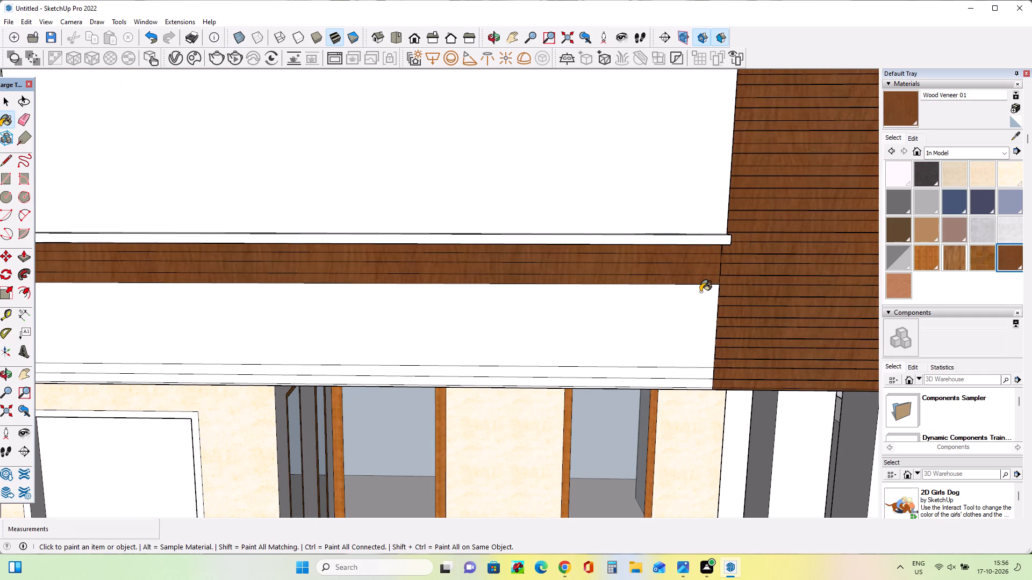
Paint the band's wide middle face and the narrow strips along its bottom edge with Wood Veneer 01.
left_click(700, 292)
left_click(698, 374)
left_click(701, 385)
scroll(701, 394, "up", 1)
scroll(701, 394, "down", 1)
scroll(701, 394, "up", 6)
scroll(706, 359, "down", 3)
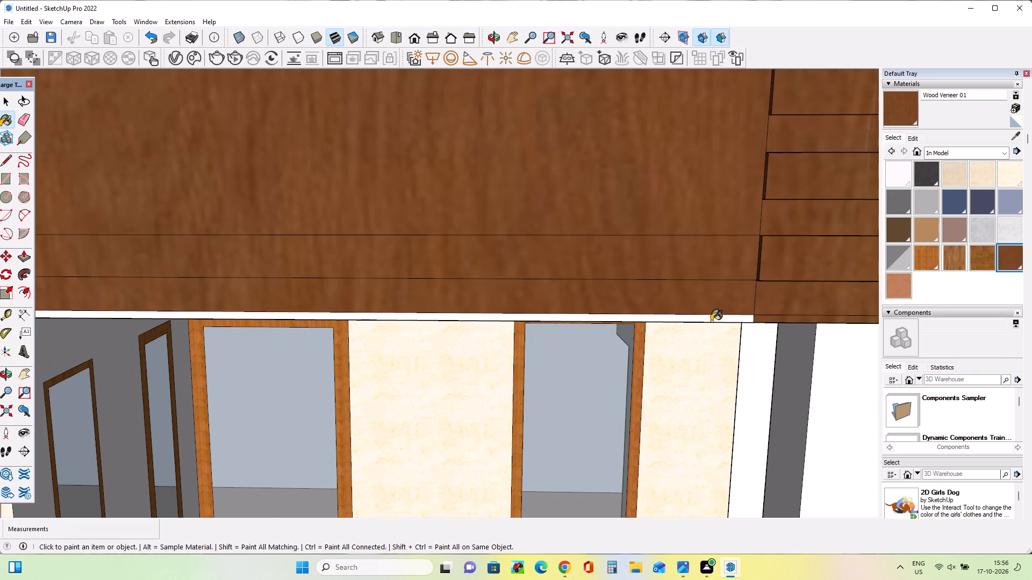
left_click(711, 320)
Draw a line about 17' 5 5/8" from the second-lowest raised slat's bottom corner to the wood band's far end.
scroll(647, 318, "down", 9)
middle_click_drag(686, 293, 726, 323)
scroll(727, 324, "down", 1)
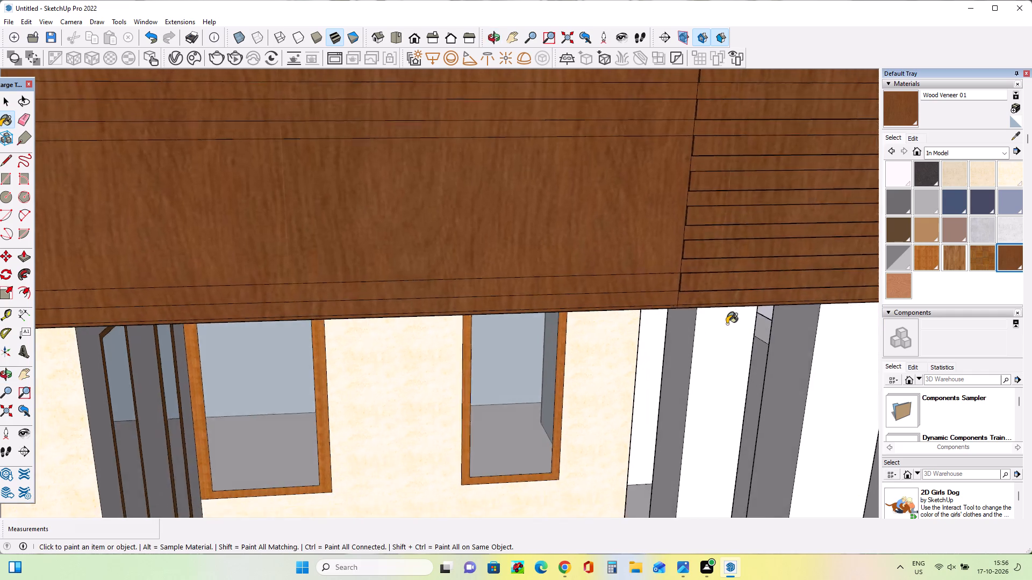
scroll(727, 324, "down", 1)
left_click(9, 158)
scroll(719, 296, "up", 2)
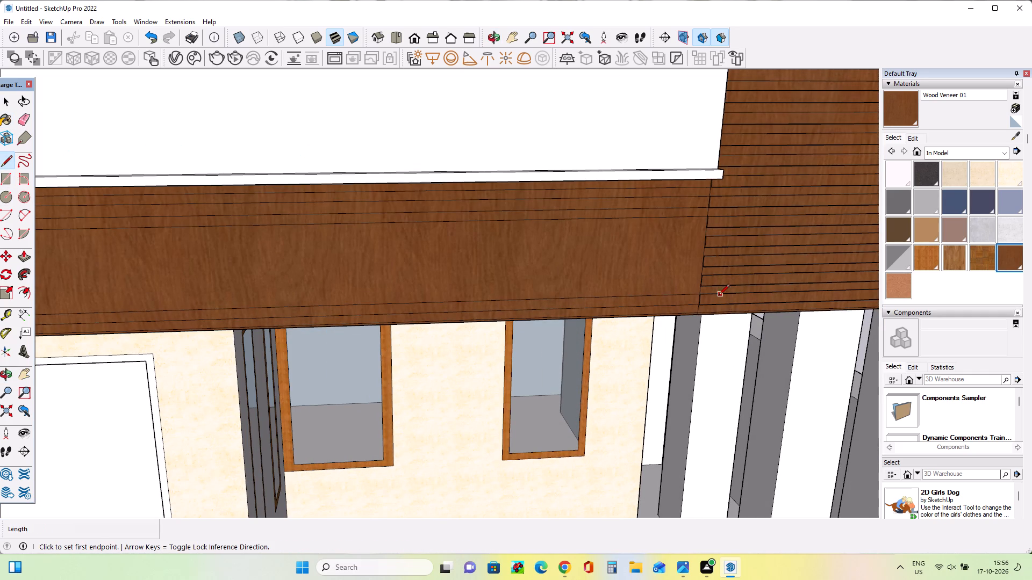
scroll(719, 296, "up", 9)
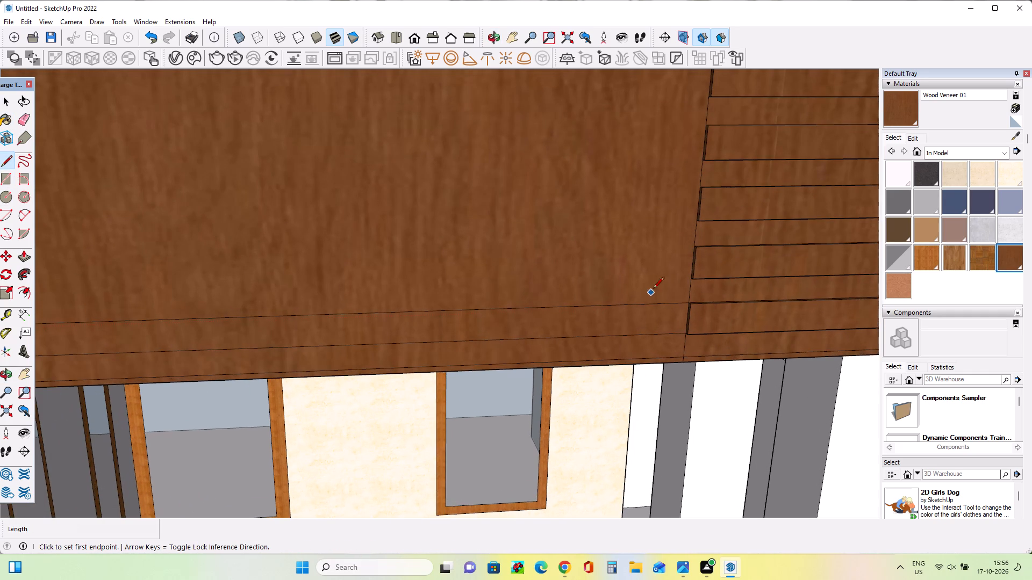
scroll(677, 270, "up", 10)
left_click(704, 288)
scroll(604, 289, "down", 2)
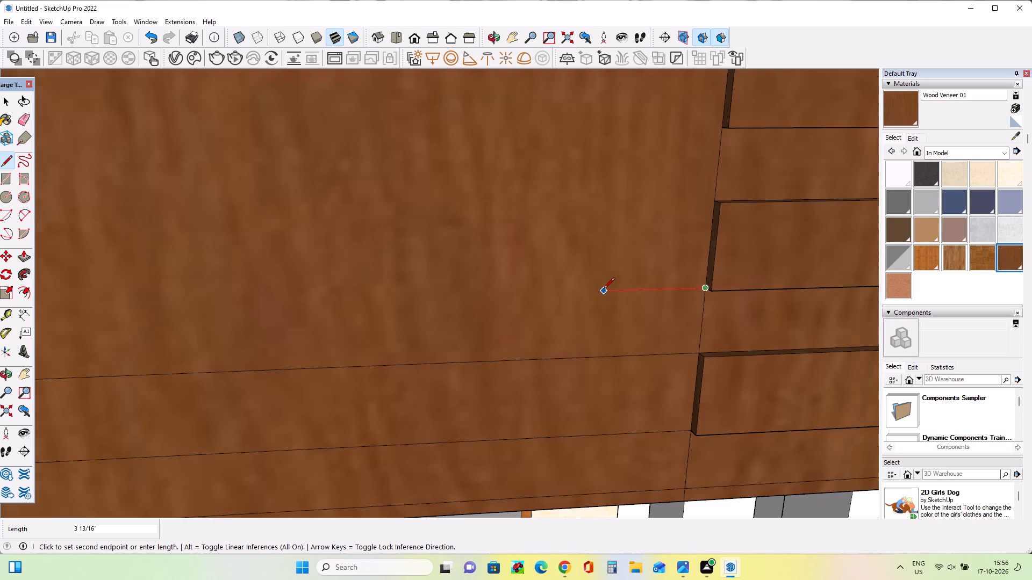
scroll(604, 289, "down", 15)
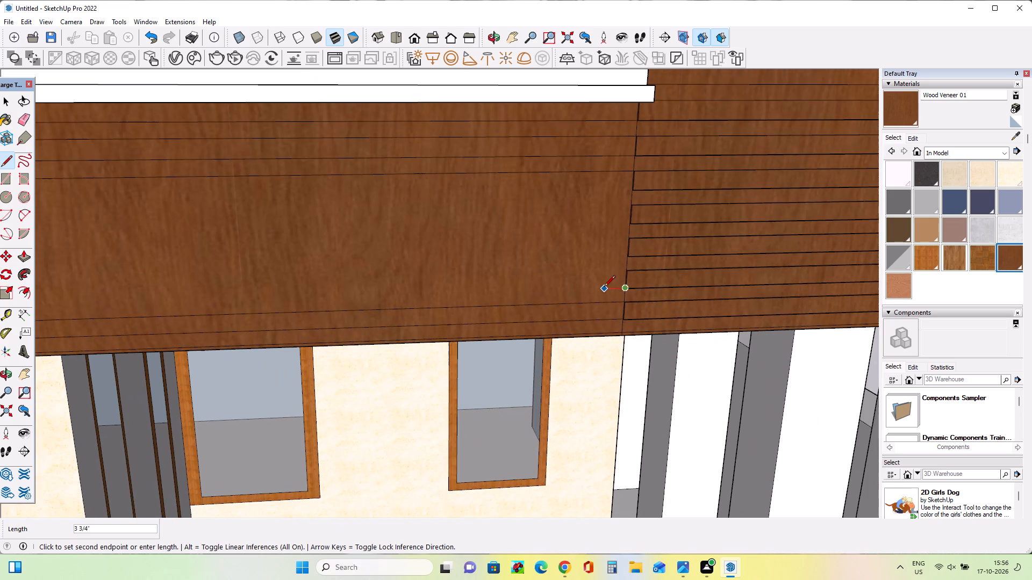
scroll(604, 287, "down", 12)
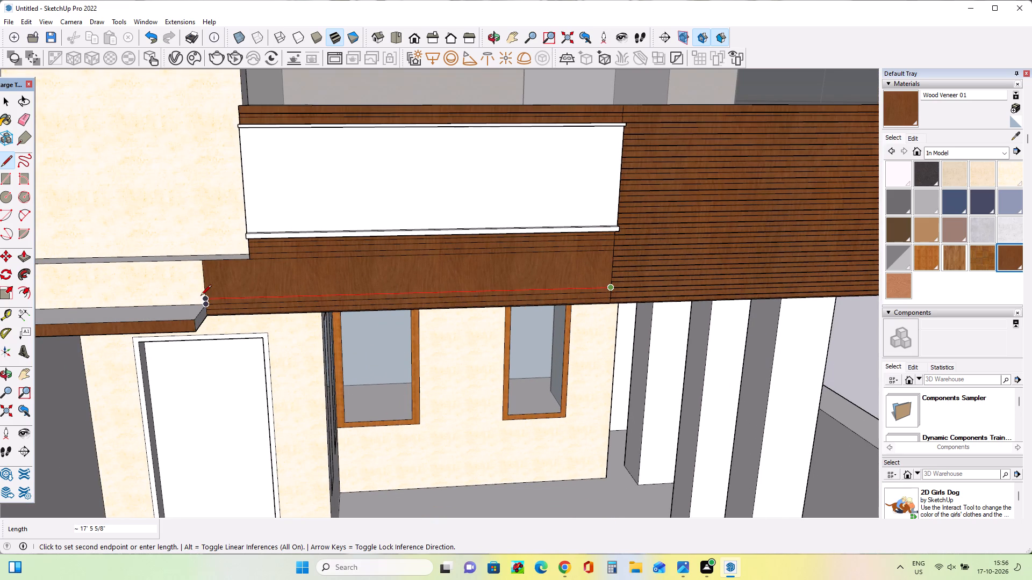
left_click(205, 297)
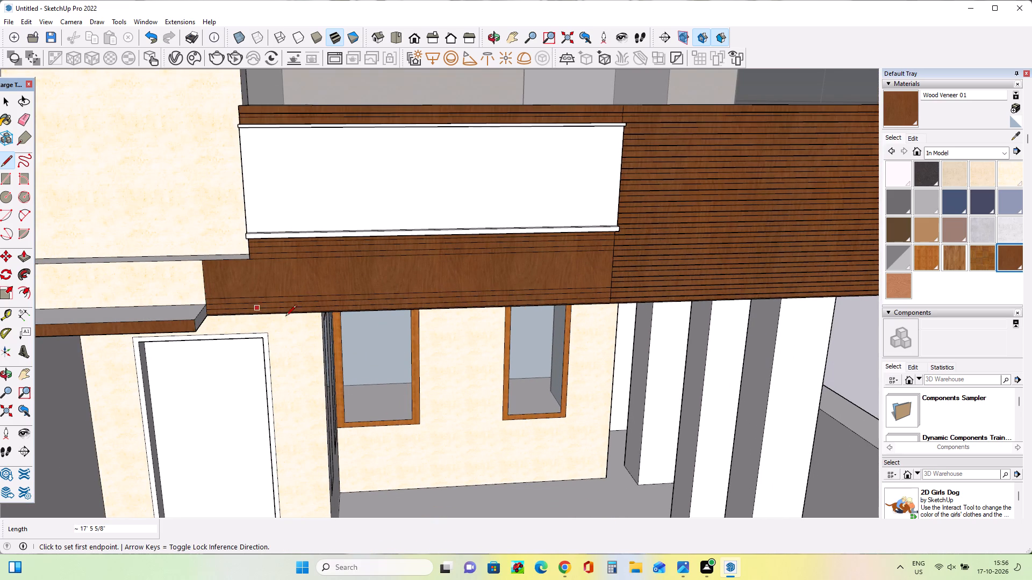
Draw a line about 17' 5 5/8" from the second-lowest raised slat's top corner to the wood band's far end.
scroll(648, 268, "up", 13)
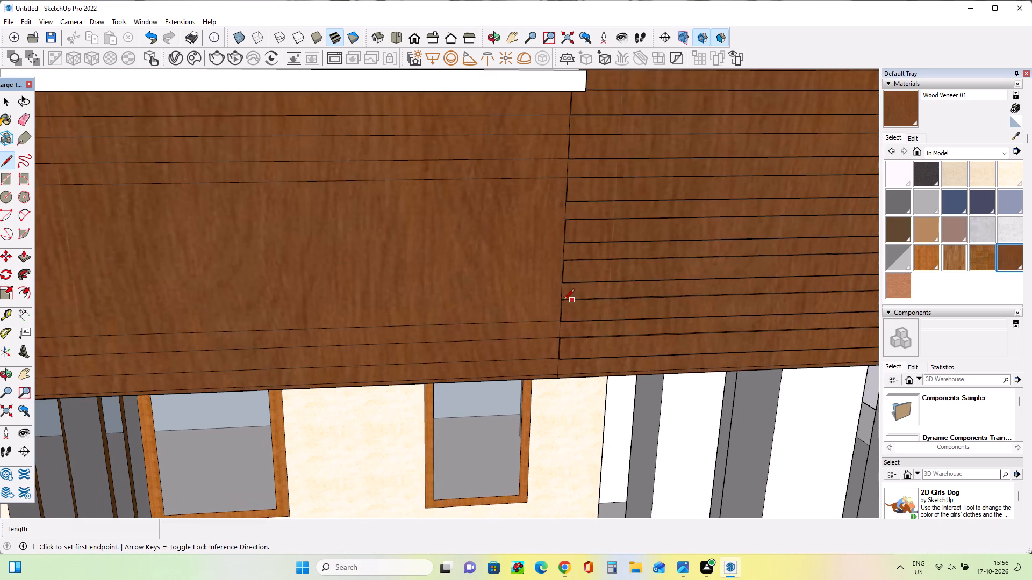
scroll(559, 303, "up", 9)
scroll(515, 314, "up", 8)
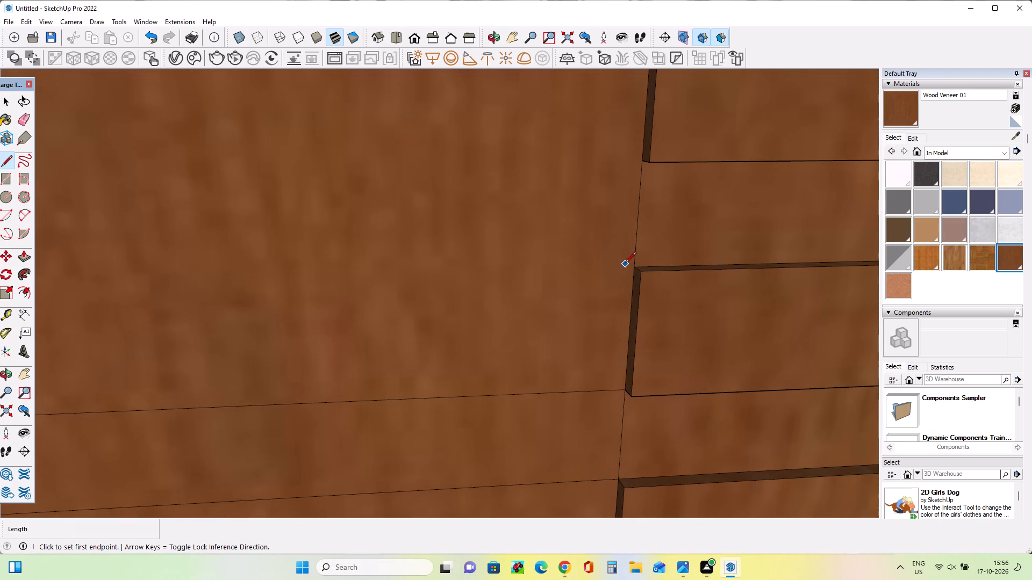
left_click(633, 269)
scroll(467, 279, "down", 9)
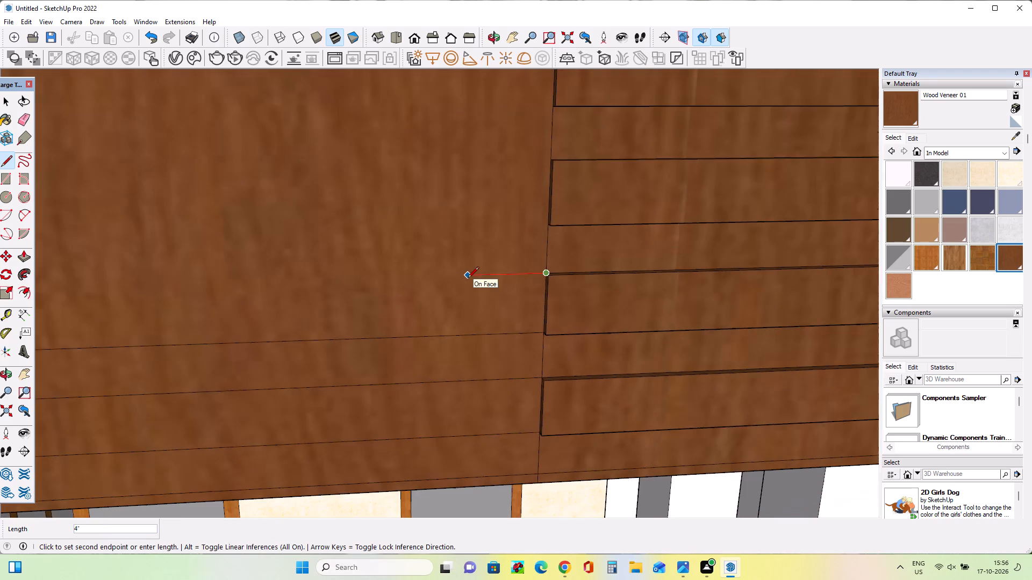
scroll(468, 279, "down", 20)
scroll(468, 279, "up", 1)
scroll(468, 279, "down", 11)
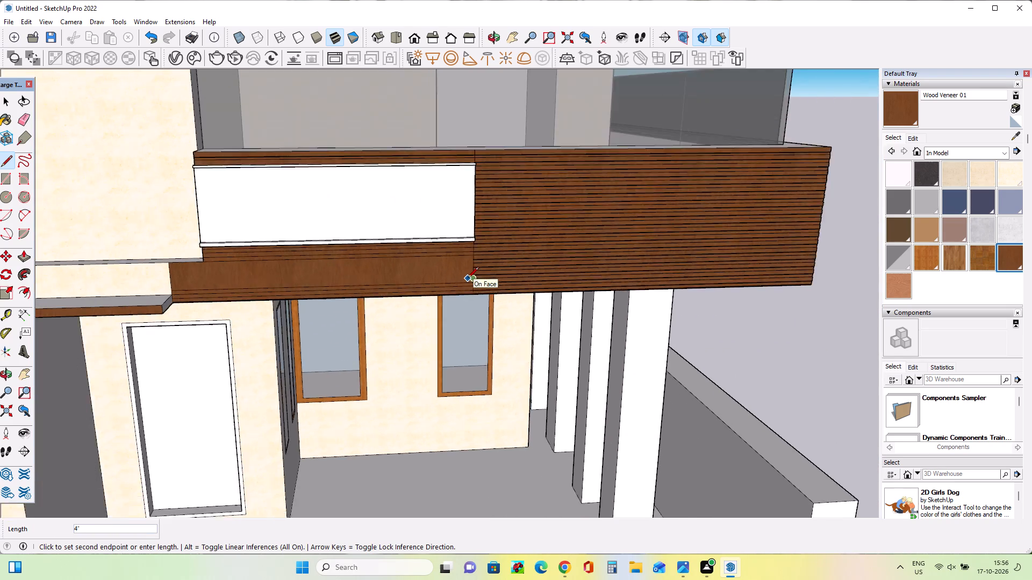
scroll(213, 285, "up", 10)
left_click(241, 286)
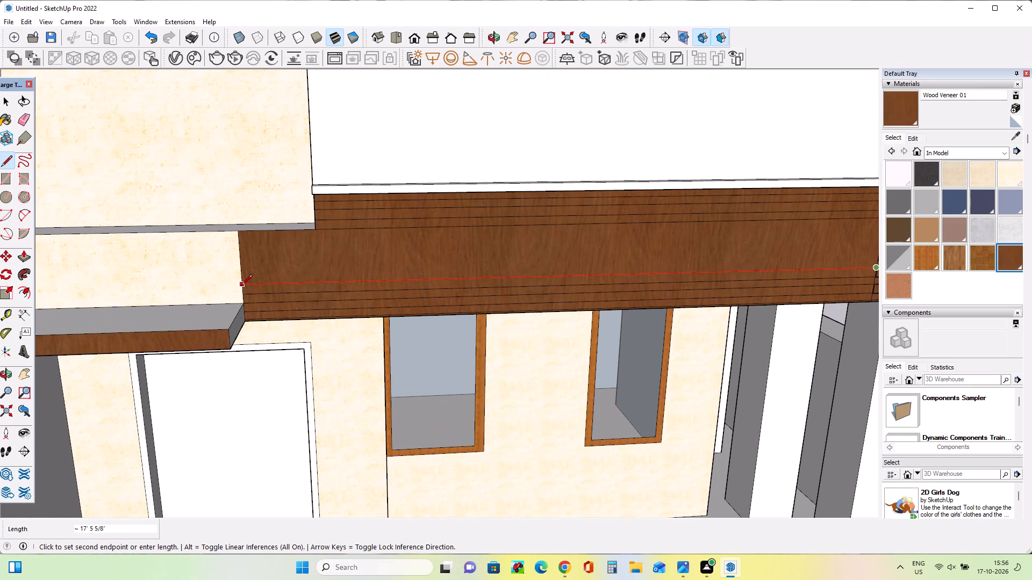
Draw a line about 17' 5 5/8" from the third-lowest raised slat's bottom corner to the wood band's far end.
middle_click_drag(188, 298, 87, 316)
scroll(87, 316, "down", 10)
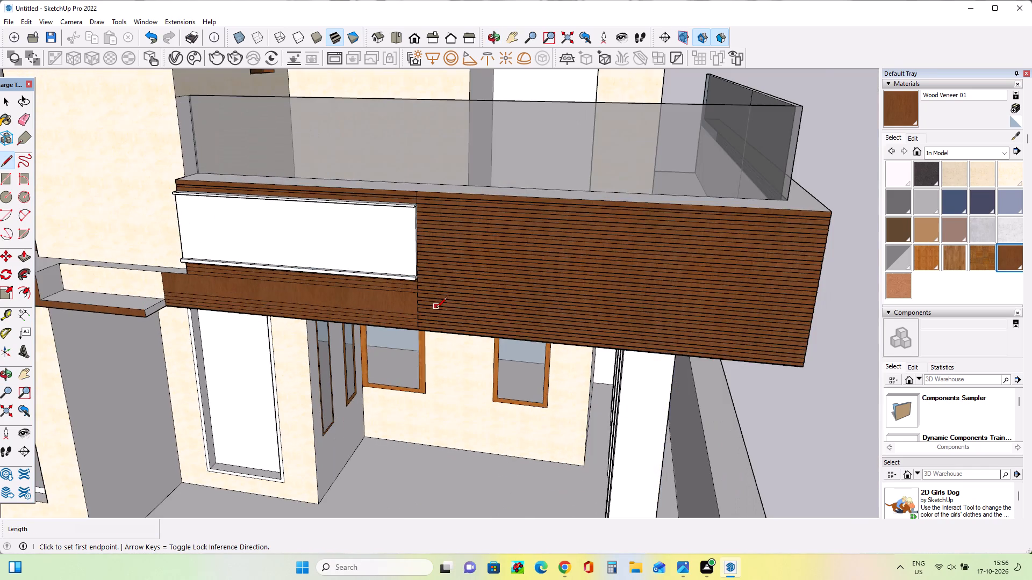
scroll(436, 309, "up", 14)
middle_click_drag(384, 318, 518, 291)
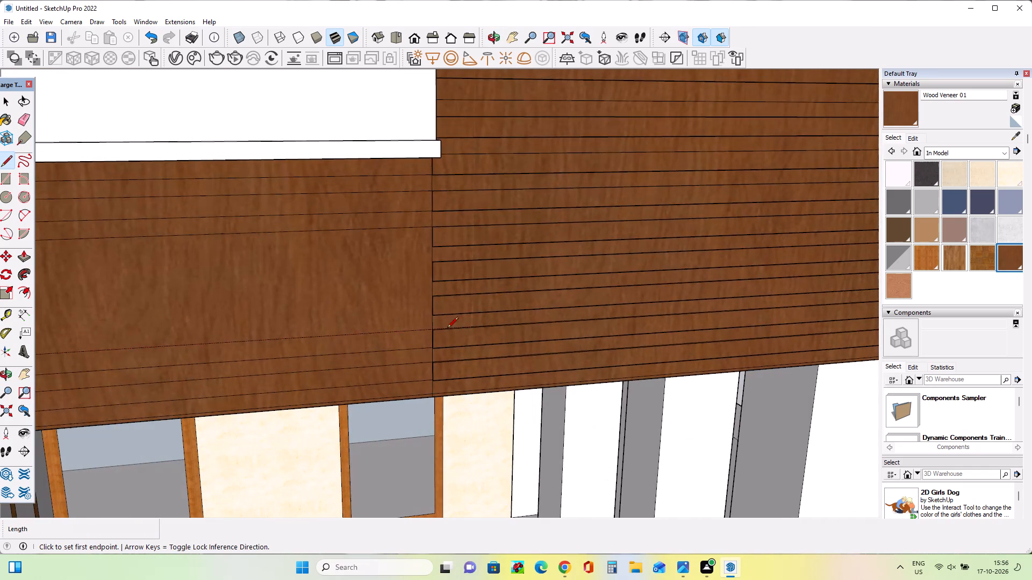
scroll(411, 321, "up", 11)
scroll(461, 311, "up", 8)
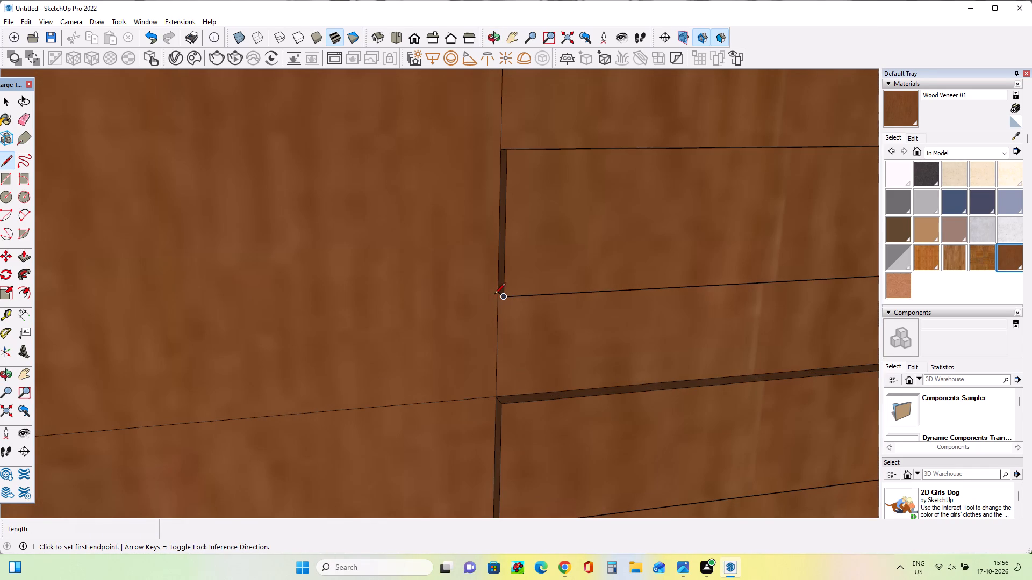
left_click_drag(499, 295, 491, 295)
scroll(410, 301, "down", 15)
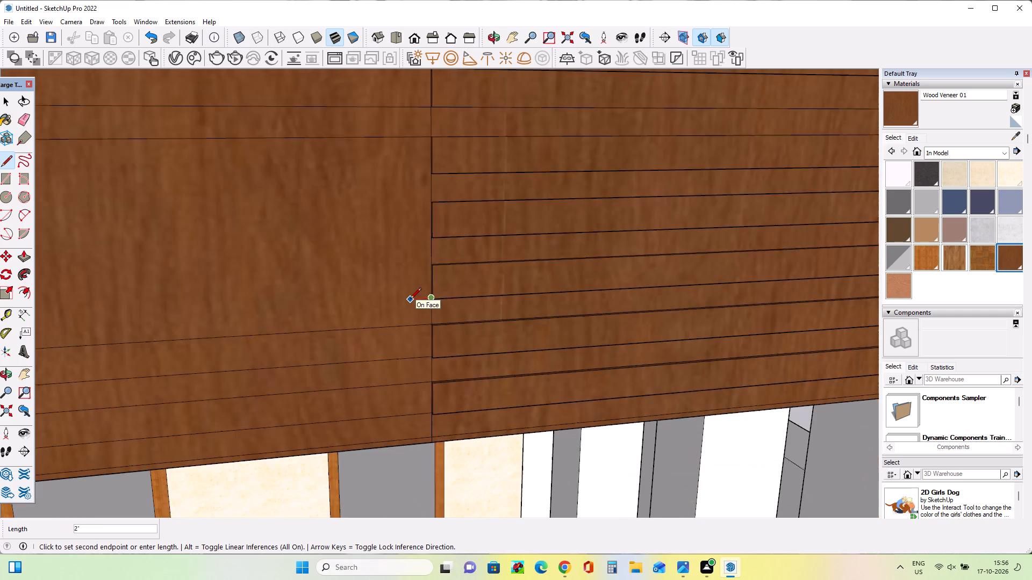
scroll(410, 300, "down", 20)
scroll(410, 300, "down", 5)
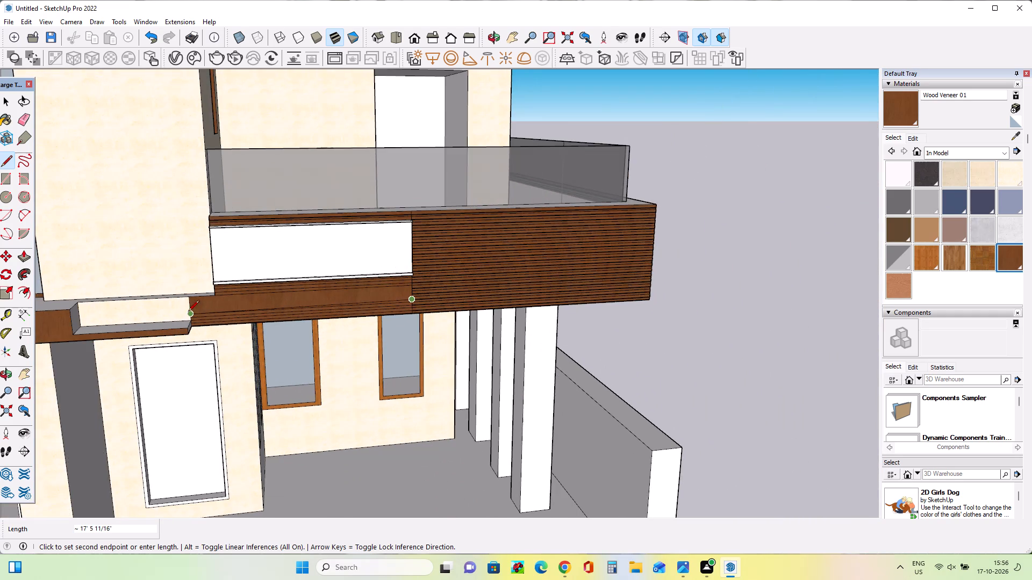
scroll(189, 311, "up", 10)
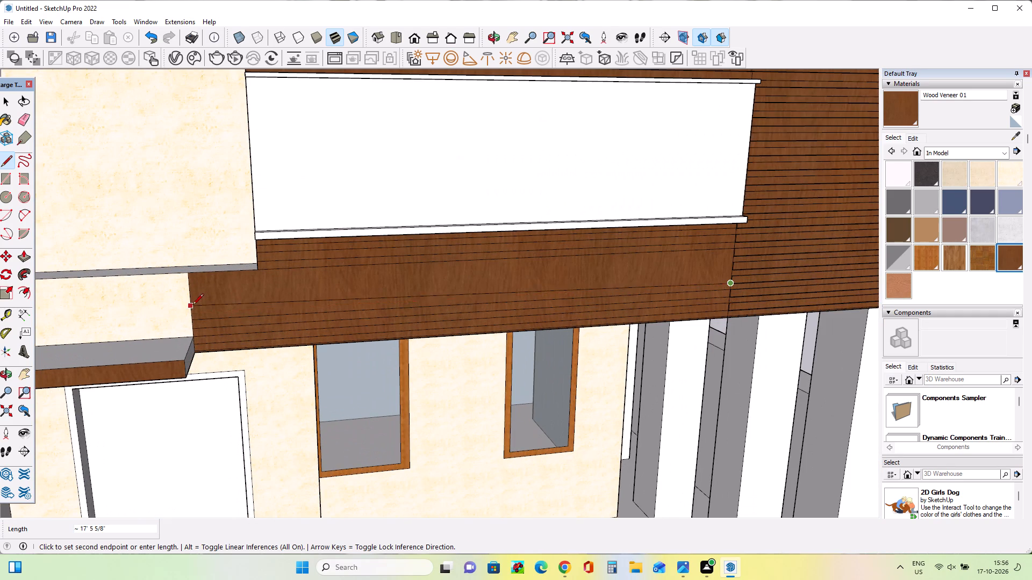
left_click(192, 311)
Draw a line from the third-lowest raised slat's top corner to the wood band's far end.
middle_click_drag(628, 325, 460, 342)
scroll(460, 342, "down", 4)
scroll(638, 326, "up", 15)
middle_click_drag(617, 347, 642, 341)
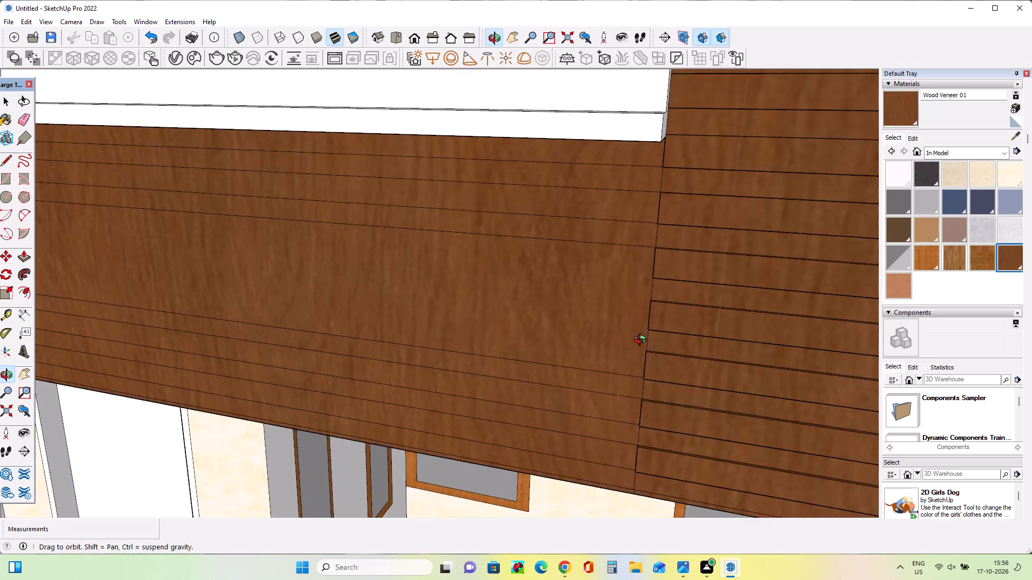
middle_click_drag(642, 341, 714, 316)
scroll(651, 347, "up", 19)
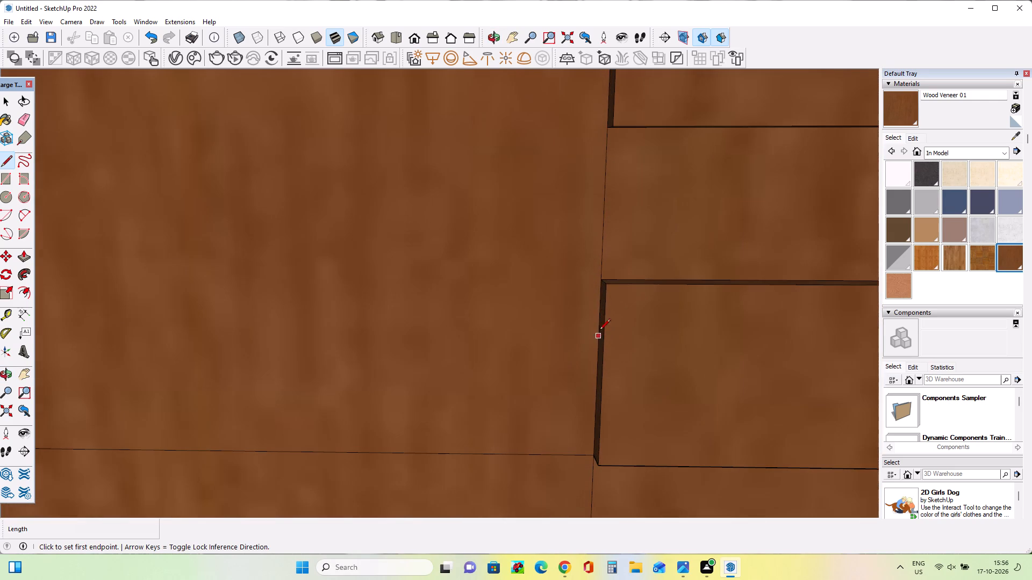
left_click(600, 282)
scroll(434, 293, "down", 20)
scroll(434, 293, "down", 4)
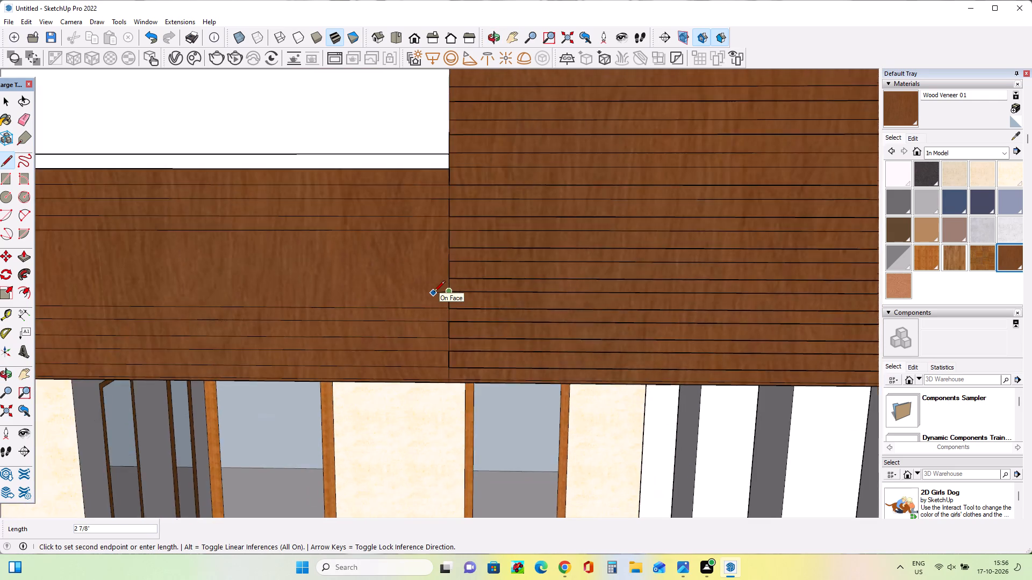
scroll(434, 293, "down", 15)
scroll(99, 297, "up", 3)
scroll(149, 298, "up", 5)
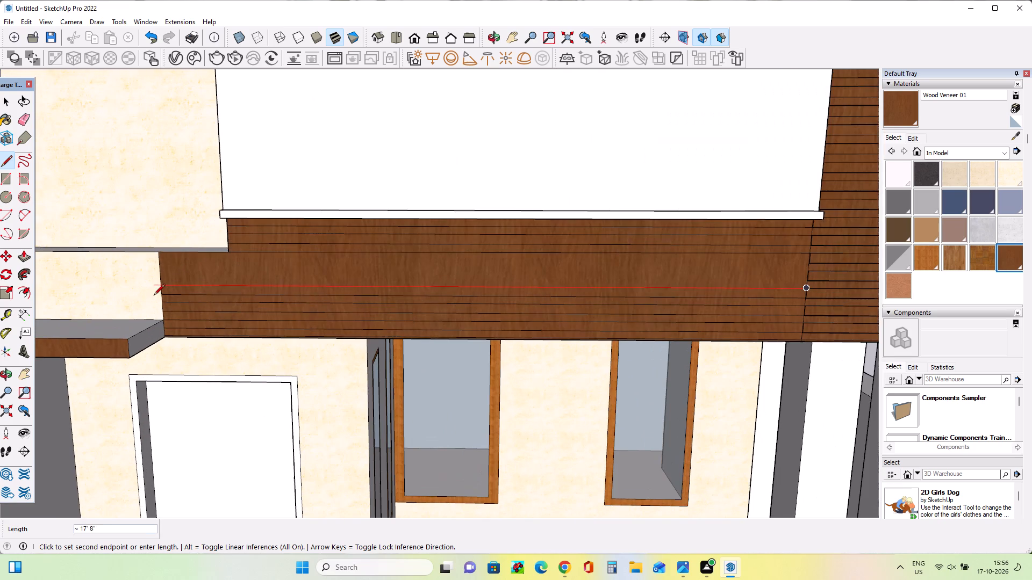
left_click(163, 284)
Draw a line from the fourth-lowest raised slat's bottom corner to the wood band's far end.
scroll(148, 305, "down", 10)
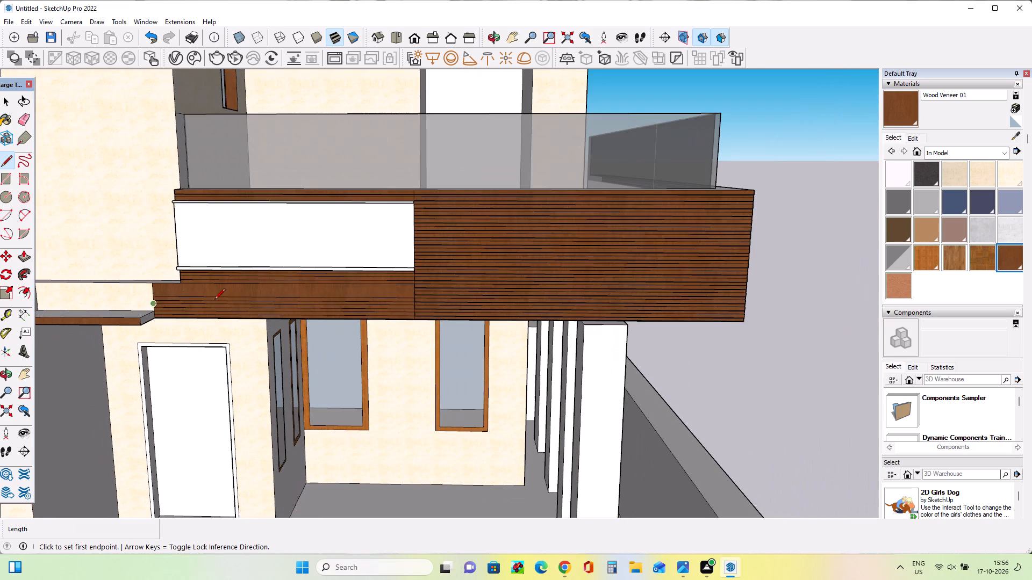
scroll(450, 280, "up", 14)
middle_click_drag(361, 309, 478, 267)
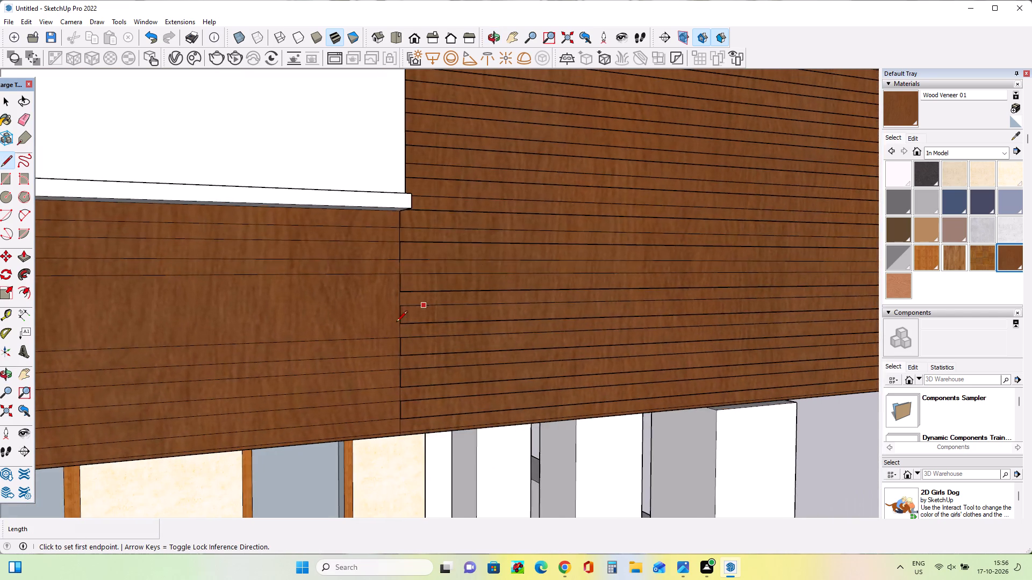
scroll(383, 329, "up", 18)
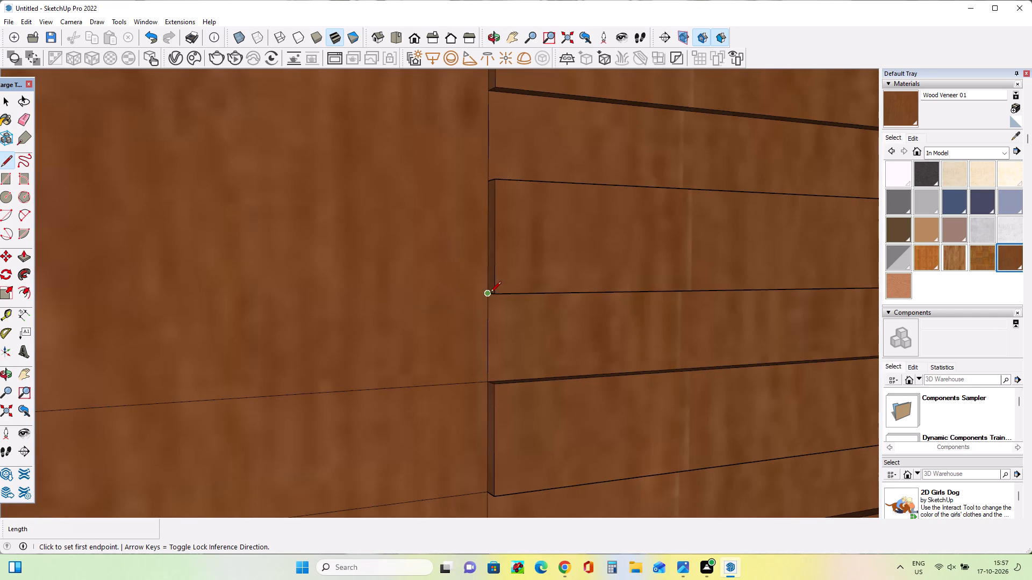
left_click_drag(490, 293, 451, 297)
scroll(436, 297, "down", 4)
scroll(442, 296, "down", 18)
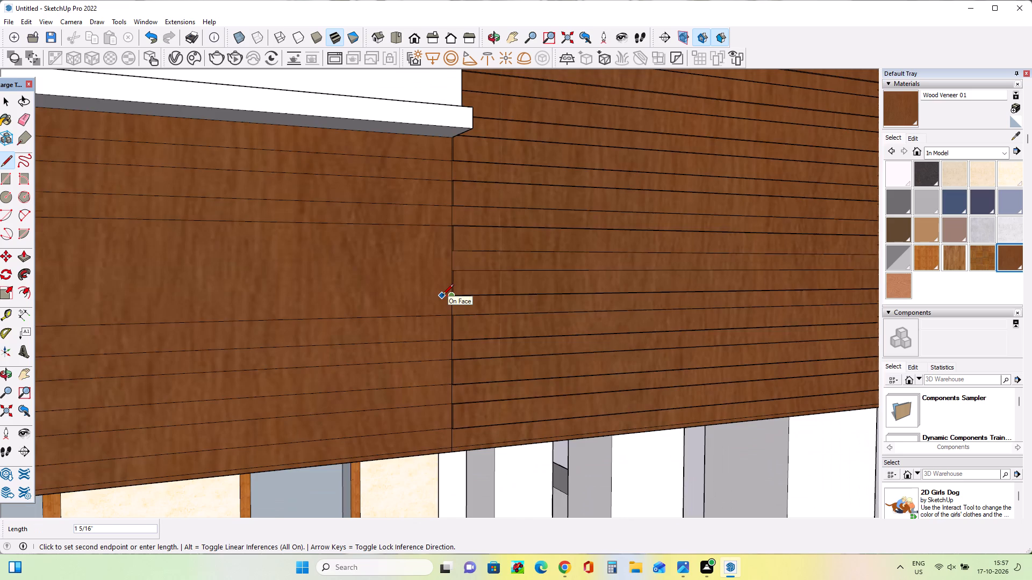
scroll(442, 296, "down", 13)
scroll(132, 308, "up", 7)
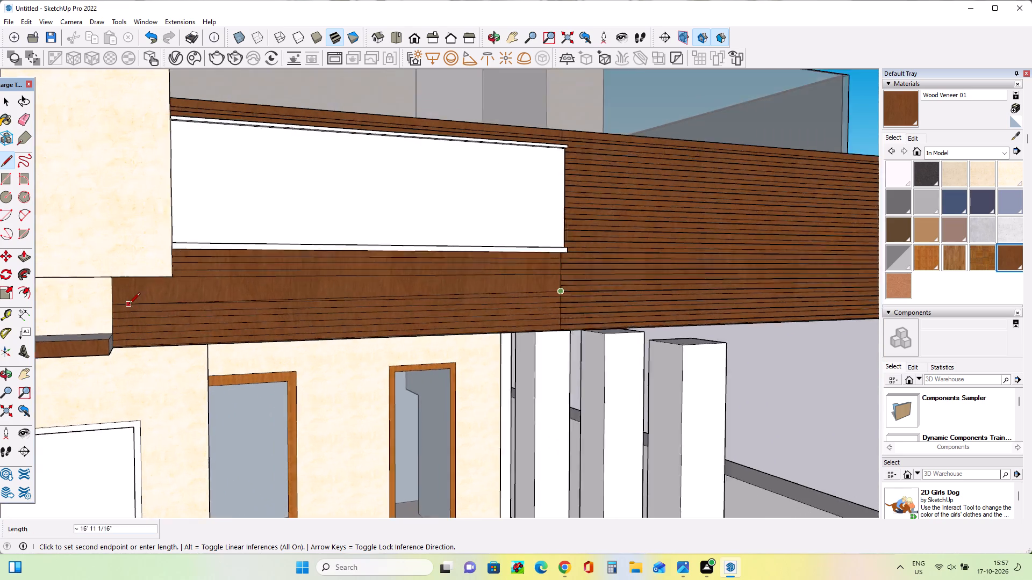
scroll(129, 305, "up", 2)
left_click(103, 292)
Draw a line from the fourth-lowest raised slat's top corner to the wood band's far end.
middle_click_drag(279, 367, 227, 374)
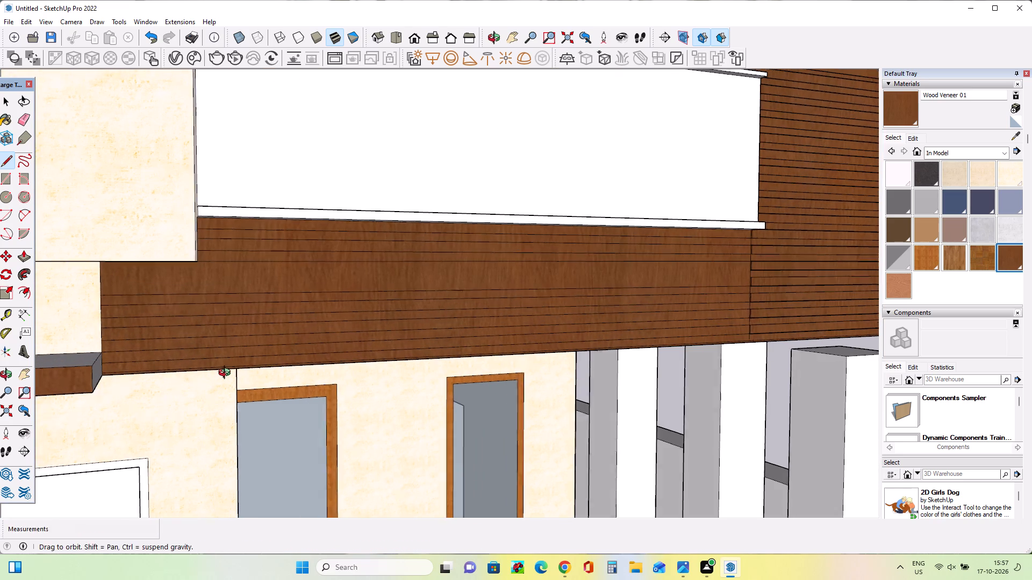
middle_click_drag(227, 374, 189, 378)
scroll(802, 253, "up", 14)
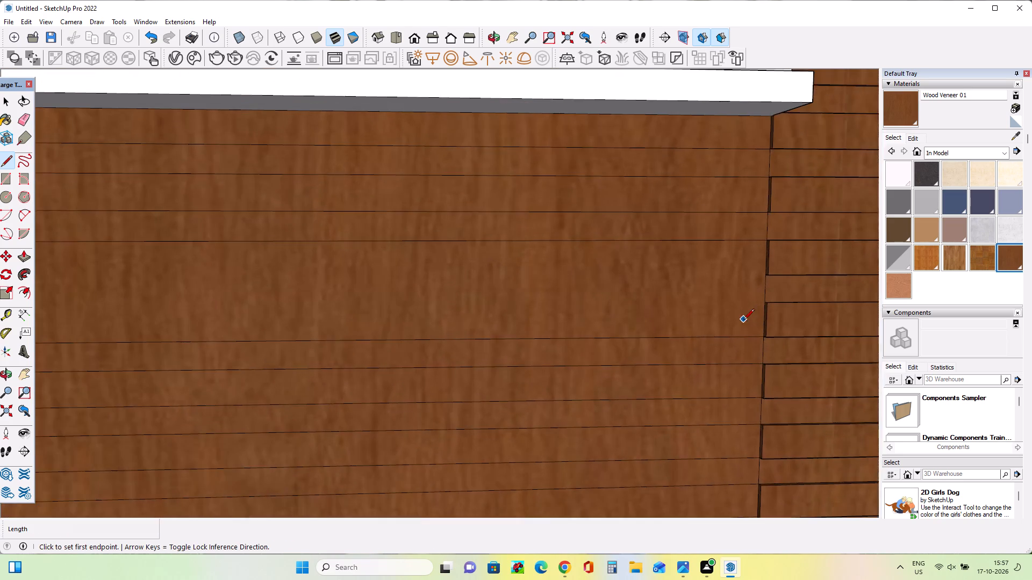
middle_click_drag(743, 321, 783, 312)
scroll(754, 300, "up", 13)
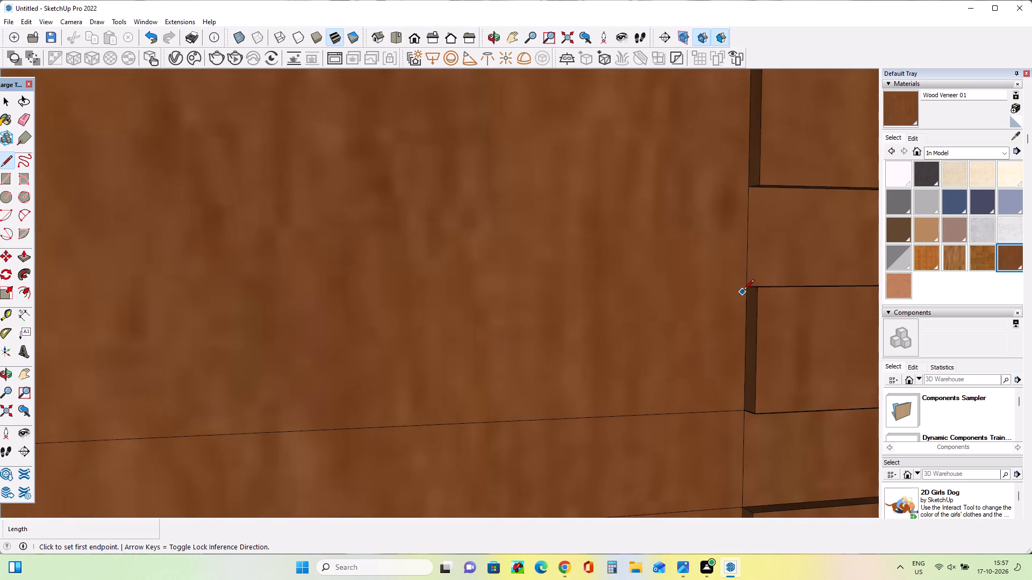
left_click_drag(748, 287, 740, 294)
scroll(689, 312, "down", 15)
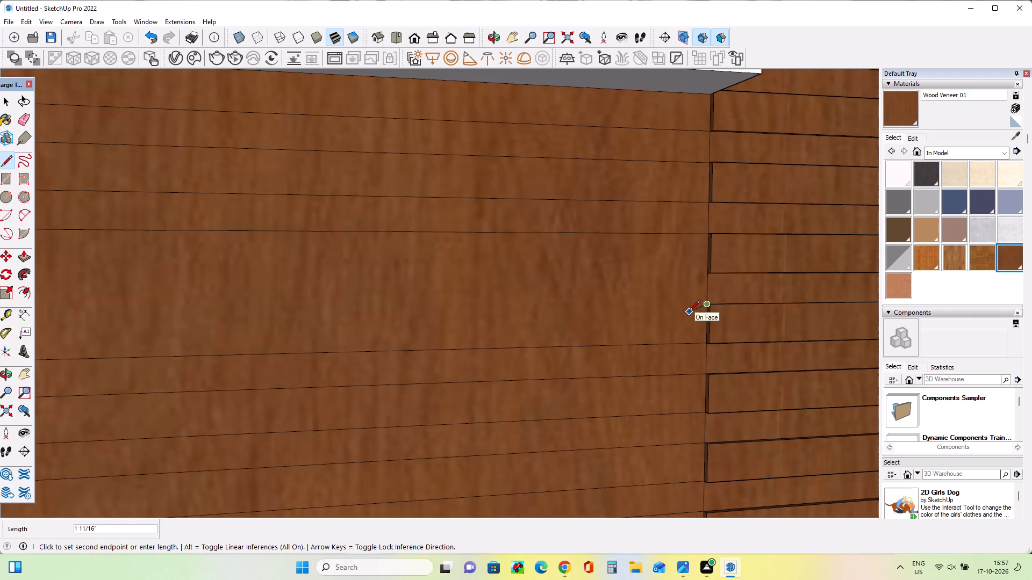
scroll(689, 312, "down", 19)
scroll(293, 307, "up", 2)
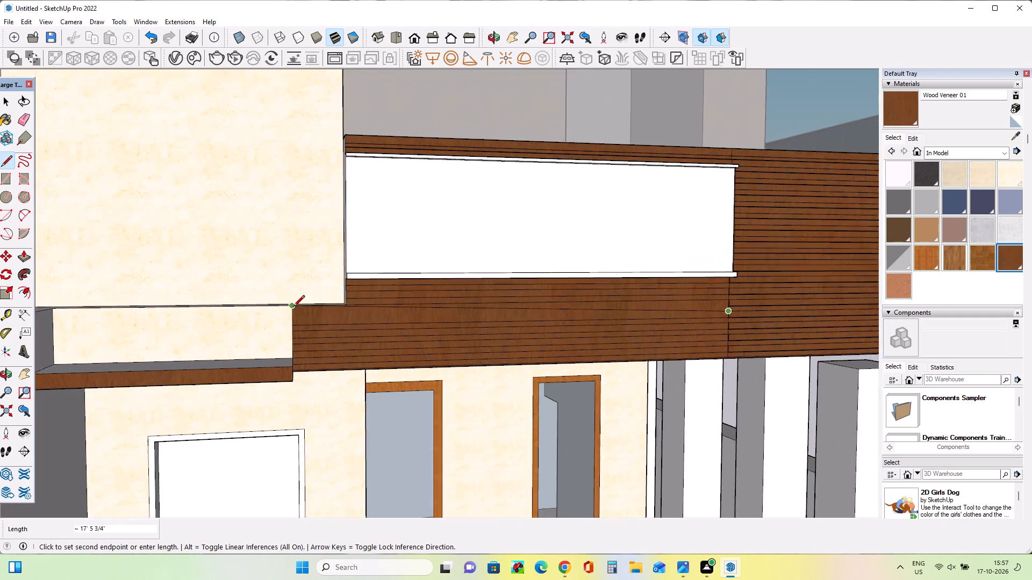
scroll(293, 307, "up", 2)
left_click(293, 323)
Draw a line about 17' 5 5/8" from the fifth-lowest raised slat's bottom corner to the wood band's far end.
scroll(216, 331, "down", 4)
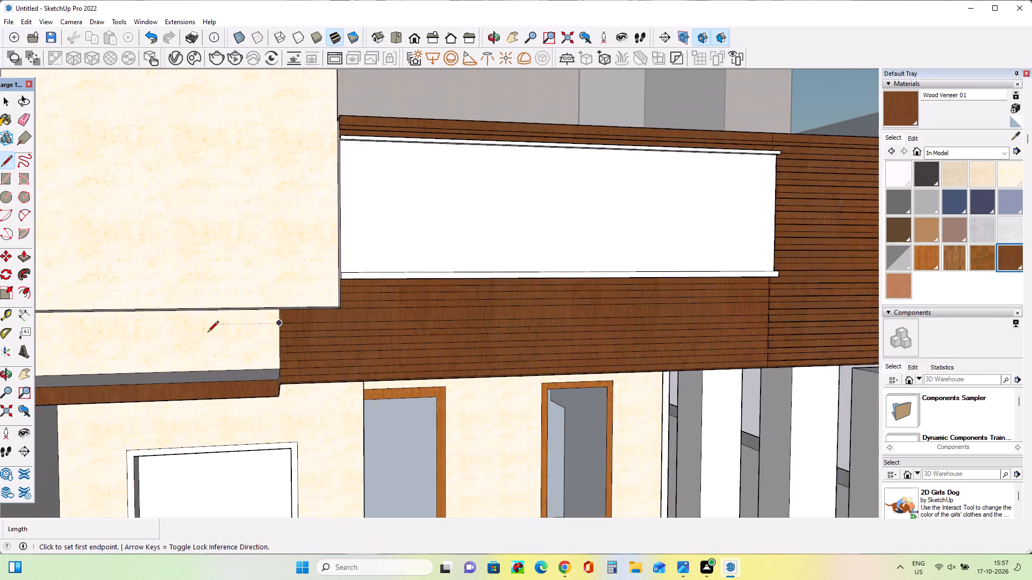
scroll(190, 338, "down", 7)
scroll(501, 306, "up", 6)
scroll(501, 310, "down", 1)
scroll(501, 310, "up", 6)
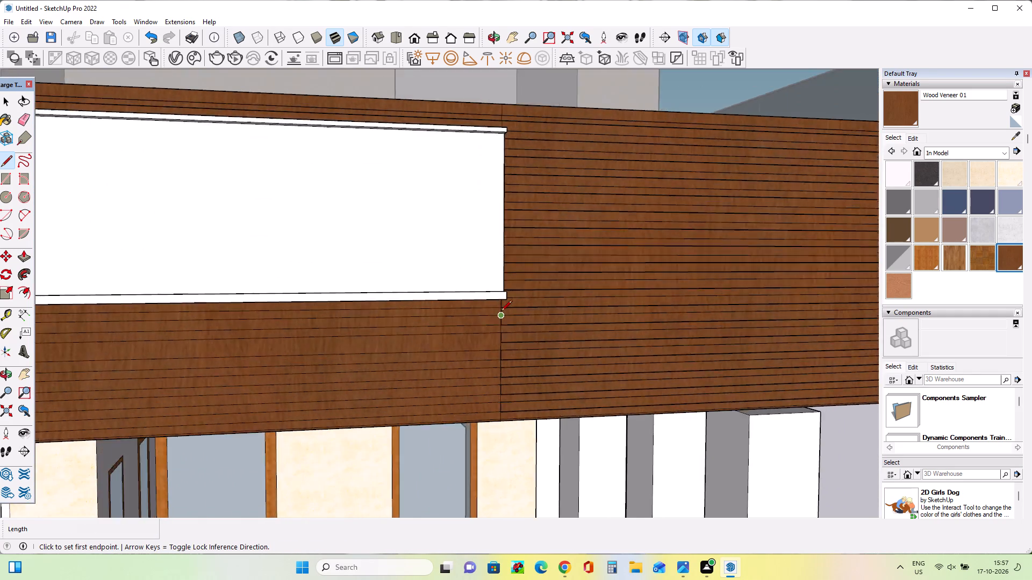
scroll(501, 312, "up", 12)
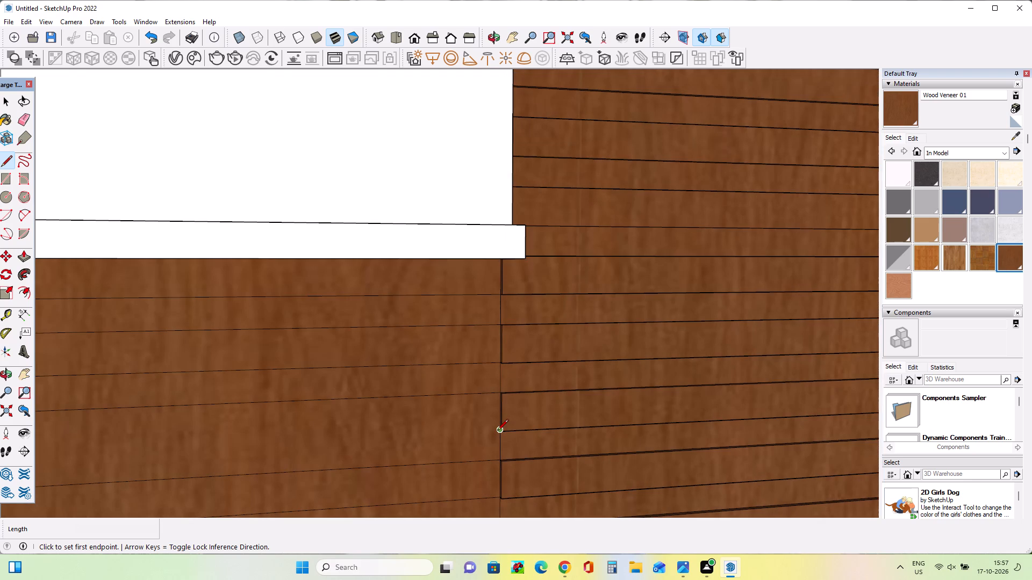
left_click(497, 431)
scroll(353, 403, "down", 20)
scroll(353, 403, "down", 2)
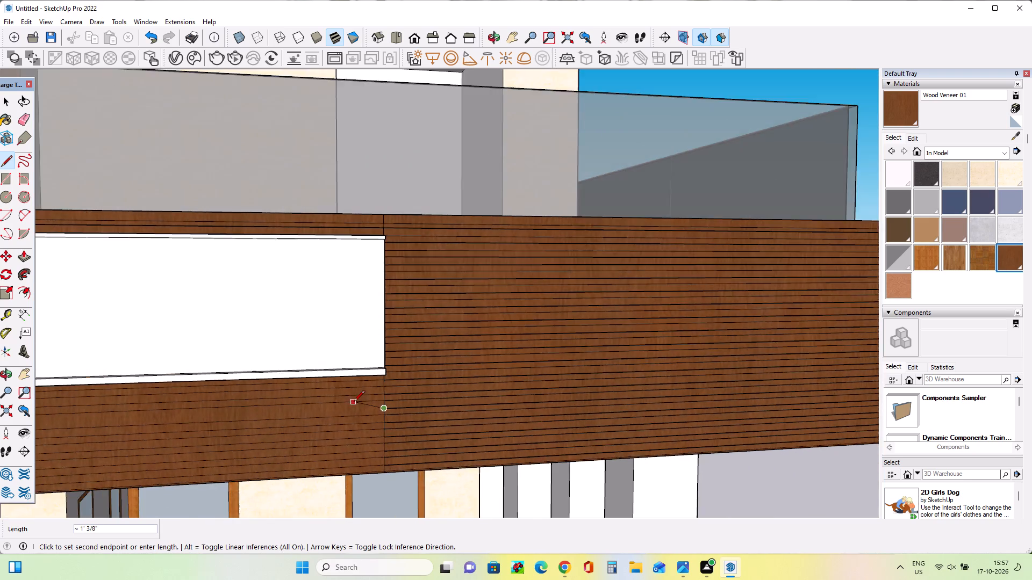
scroll(354, 402, "down", 8)
scroll(179, 417, "up", 16)
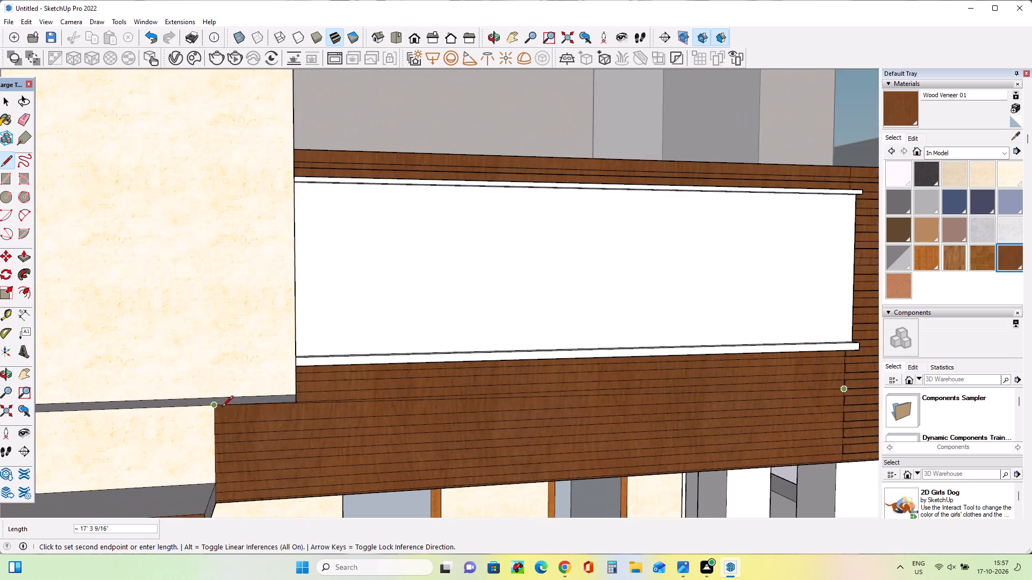
scroll(222, 408, "up", 3)
left_click(214, 417)
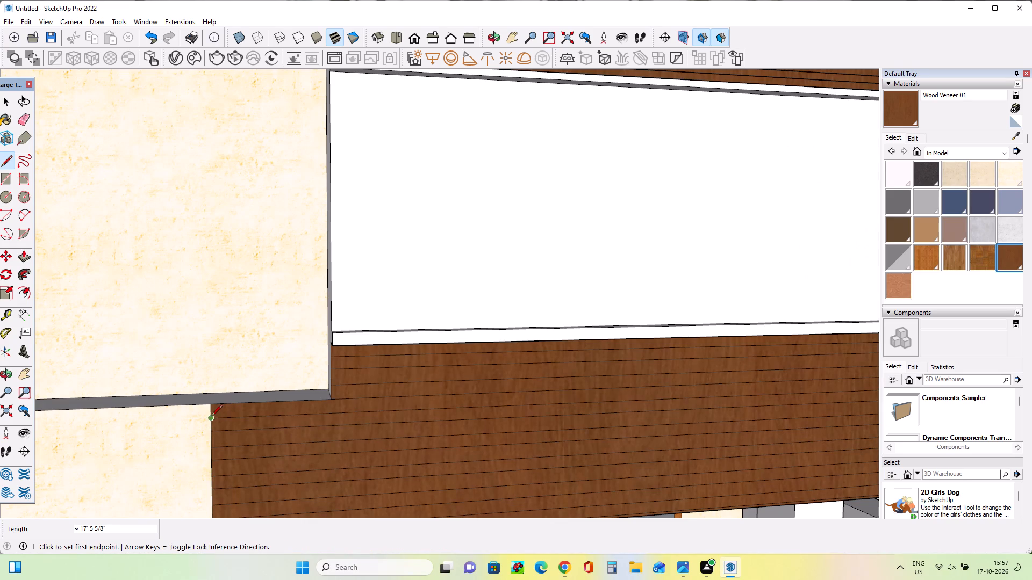
Push/Pull the band's two uppermost alternate strips below the white panel outward 7/16", in line with the adjoining raised slats.
scroll(240, 361, "down", 14)
scroll(549, 397, "up", 3)
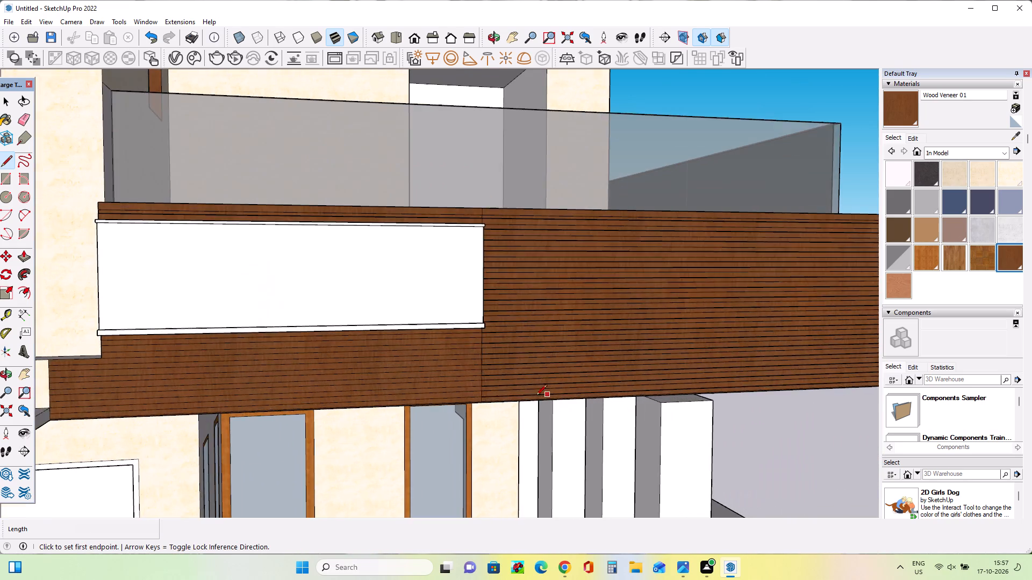
scroll(536, 396, "up", 5)
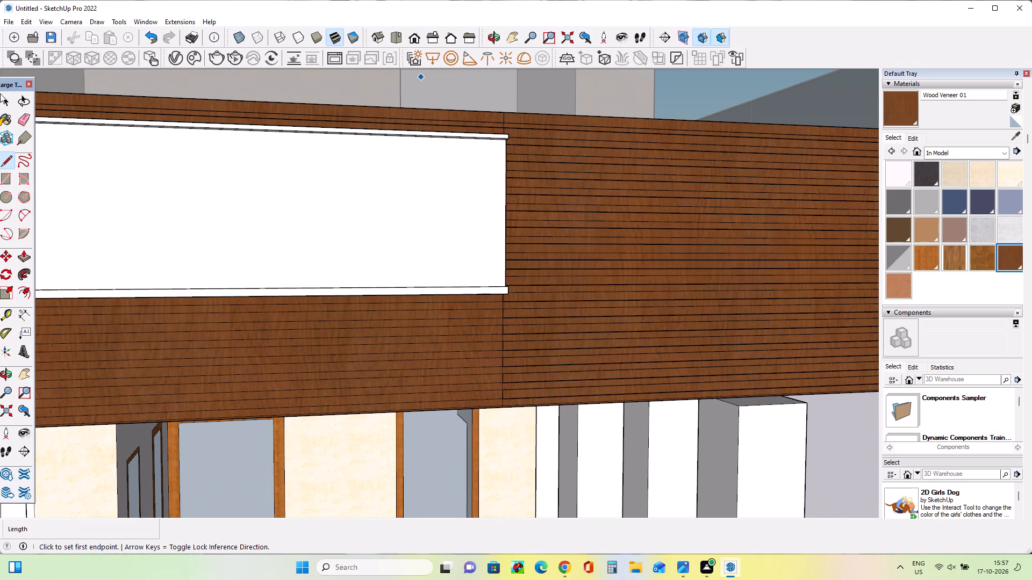
left_click(29, 253)
scroll(405, 314, "up", 3)
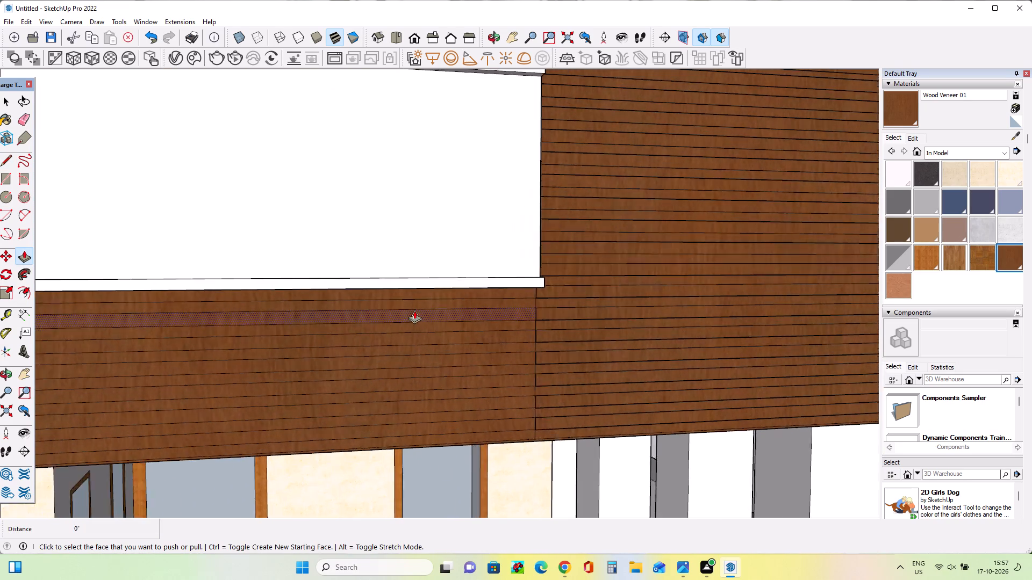
scroll(414, 310, "up", 2)
scroll(501, 285, "up", 3)
left_click(554, 289)
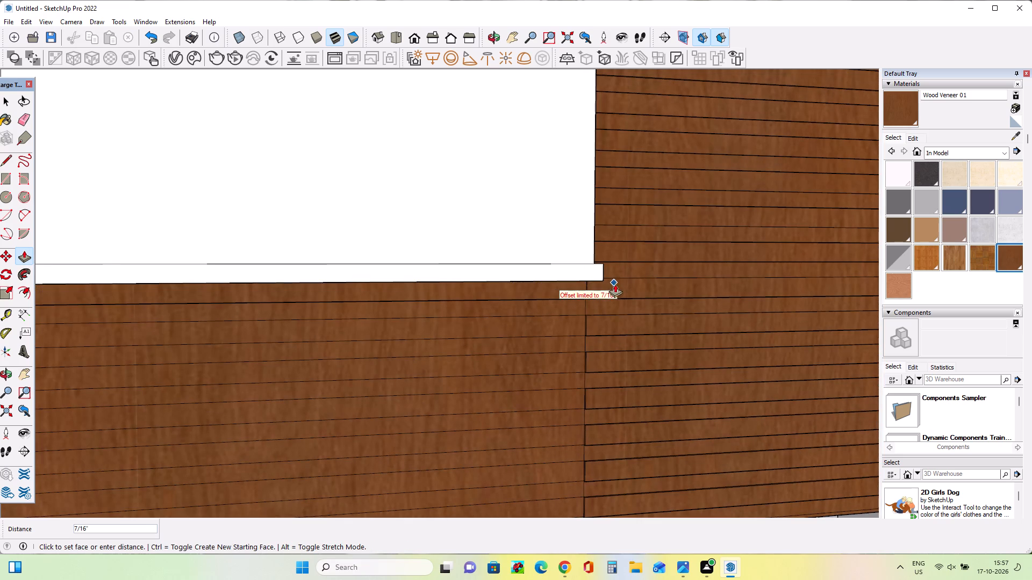
left_click(619, 287)
left_click(563, 317)
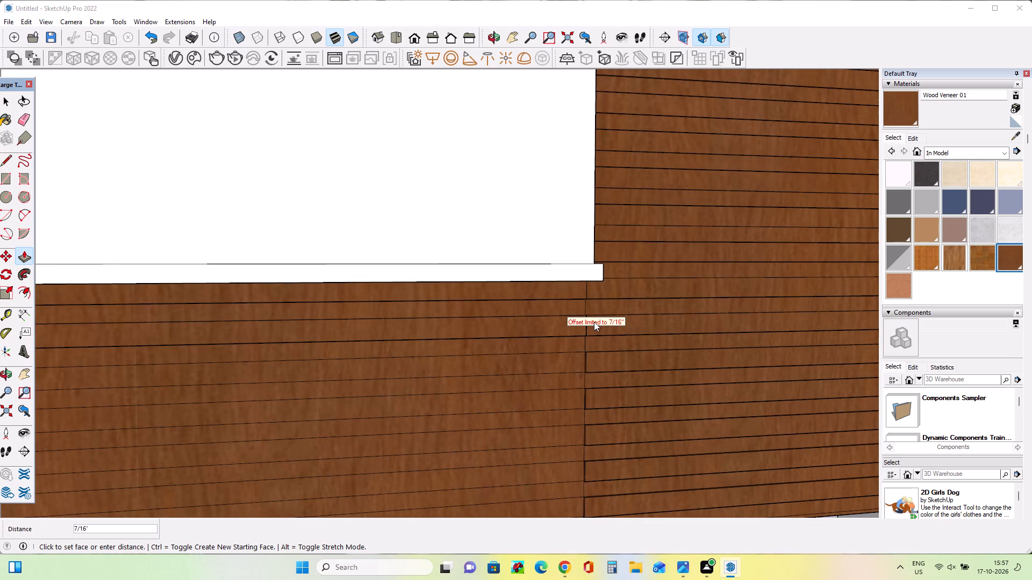
left_click(594, 322)
Push/Pull the band's next three alternate strips outward 7/16", in line with the adjoining raised slats.
left_click(563, 368)
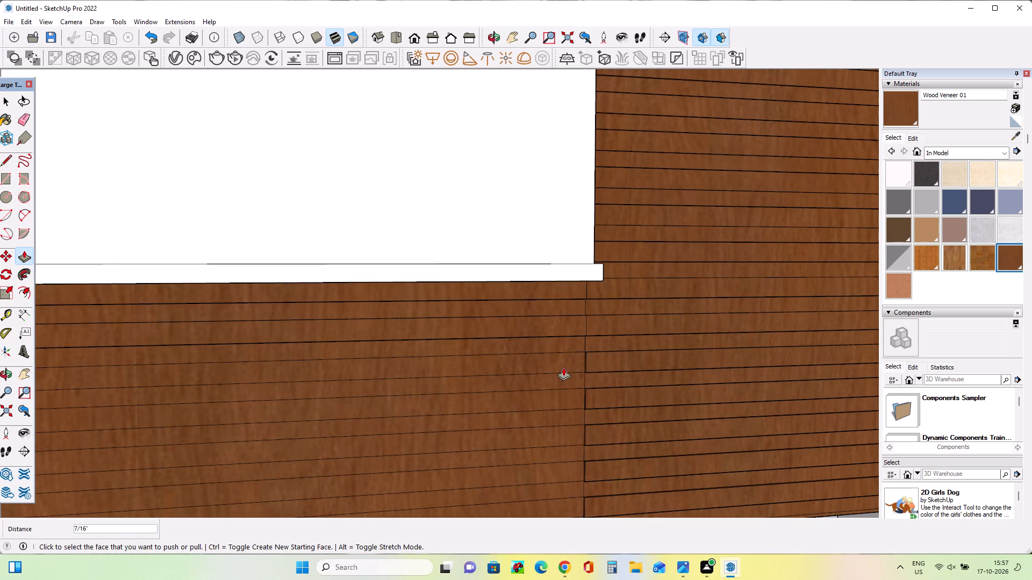
middle_click_drag(563, 363, 364, 395)
left_click(484, 373)
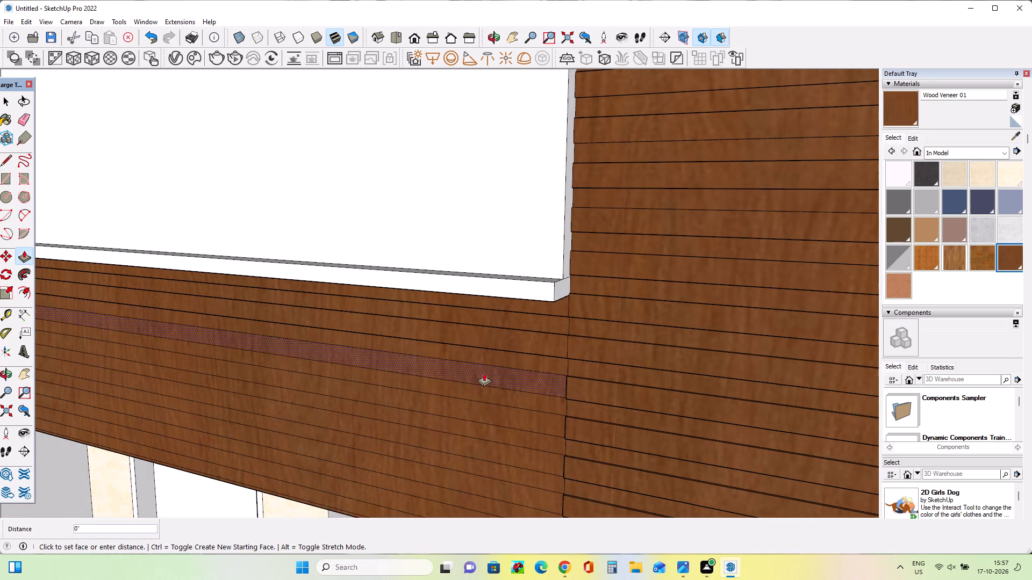
left_click(594, 381)
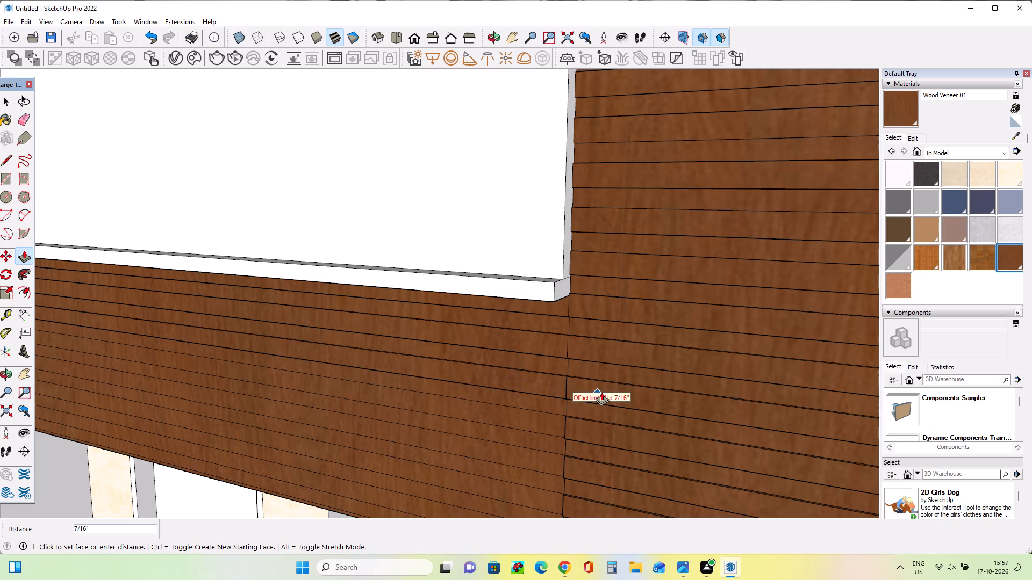
left_click(601, 392)
left_click(542, 416)
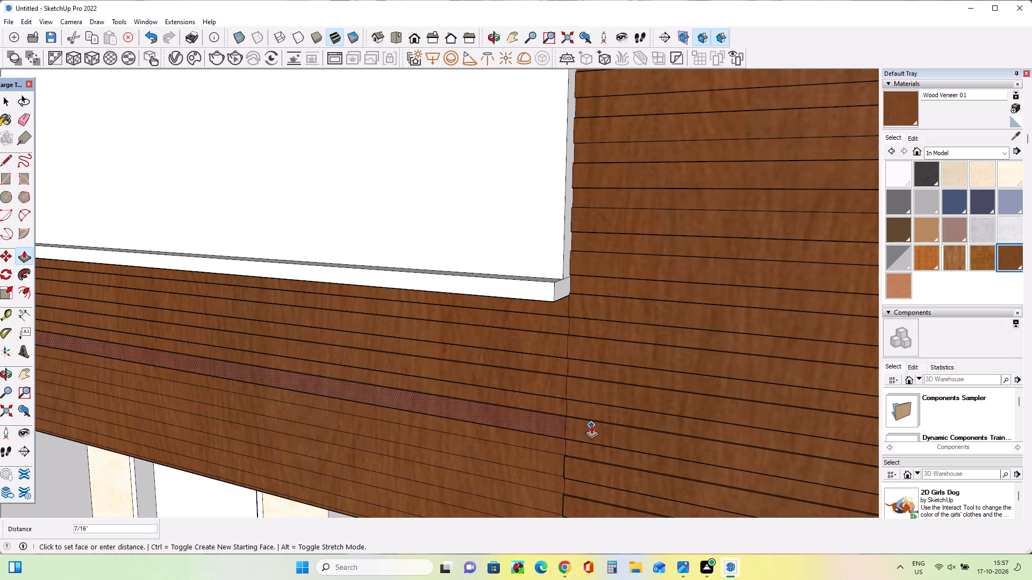
left_click(591, 425)
left_click(545, 453)
left_click(589, 463)
Push/Pull the band's two lowest alternate strips outward 7/16", in line with the adjoining raised slats.
scroll(375, 379, "down", 2)
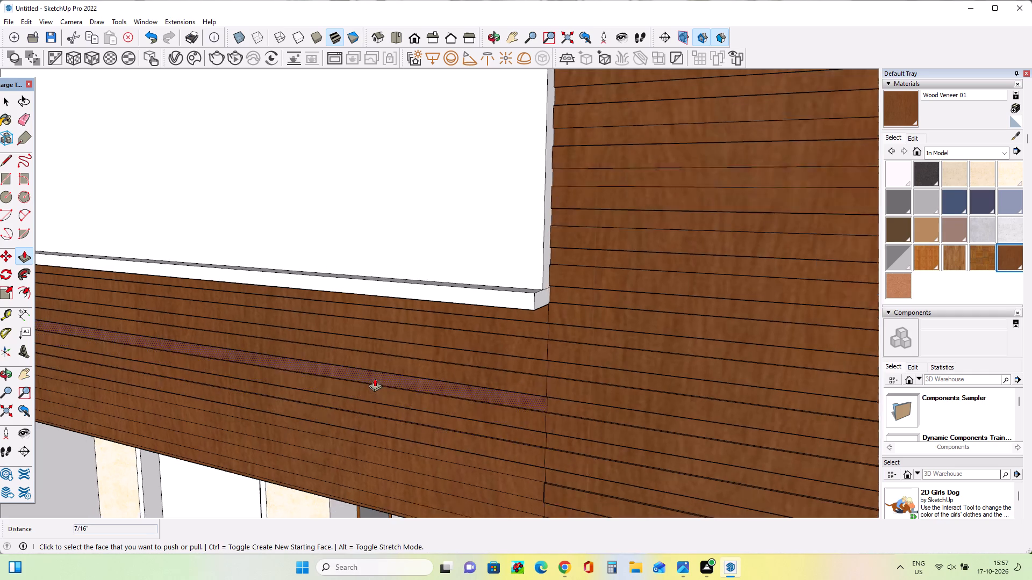
scroll(375, 378, "down", 7)
scroll(426, 431, "up", 10)
left_click(454, 416)
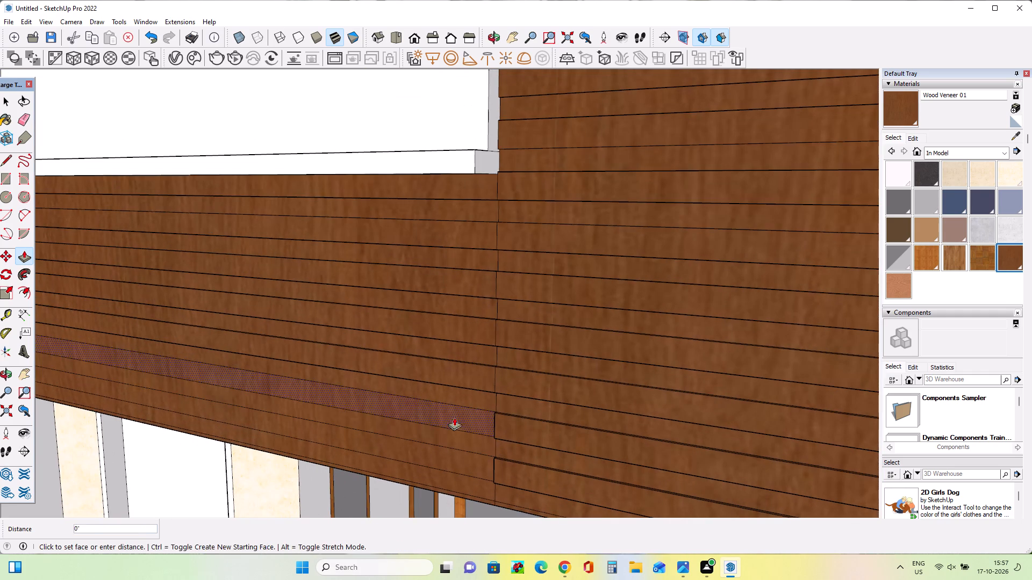
left_click(511, 428)
left_click(476, 460)
left_click(507, 471)
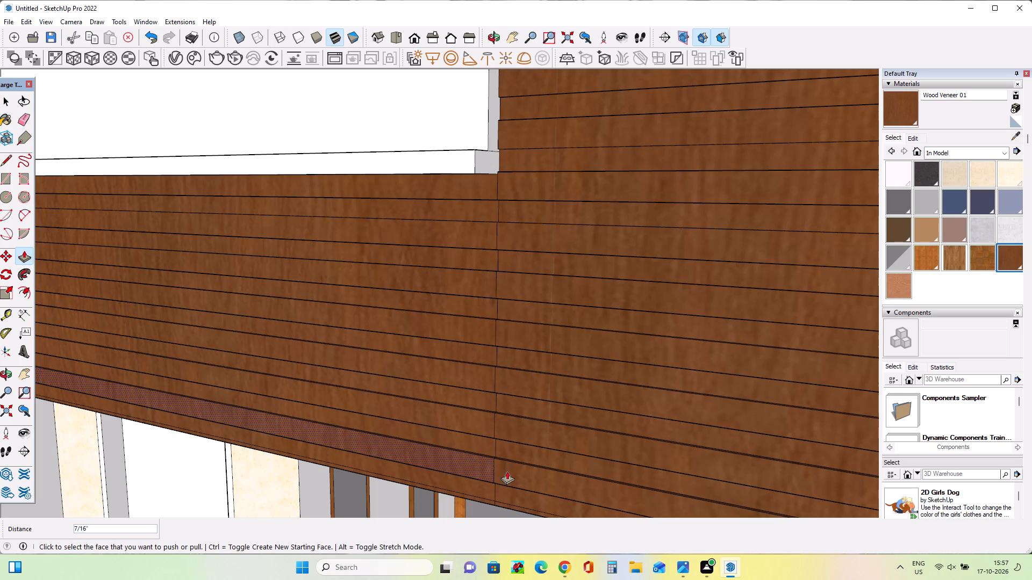
Examine the balcony's slatted wood band up close and the whole facade beside the reference photo.
scroll(481, 477, "up", 3)
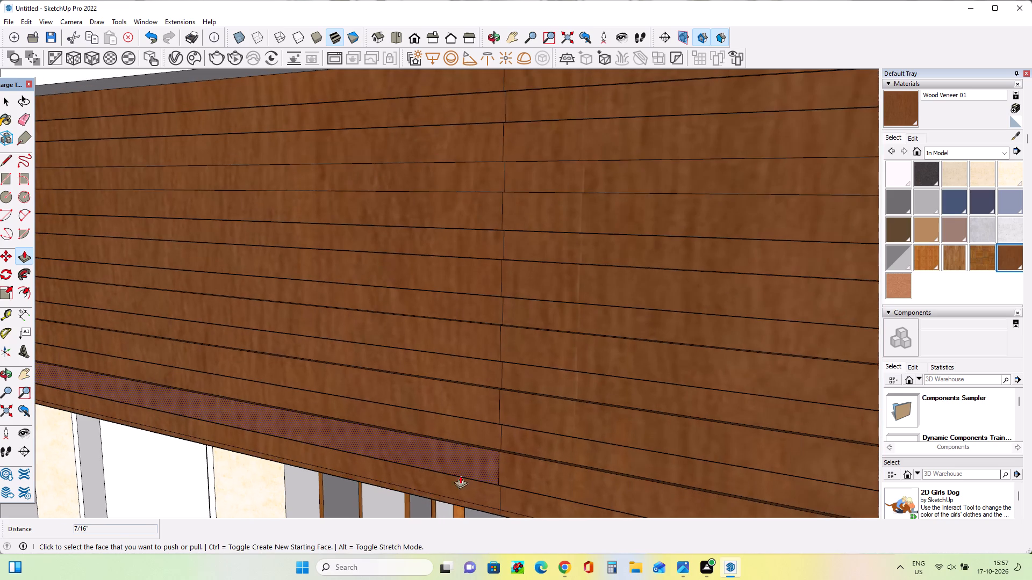
middle_click_drag(460, 475, 539, 415)
scroll(449, 395, "down", 13)
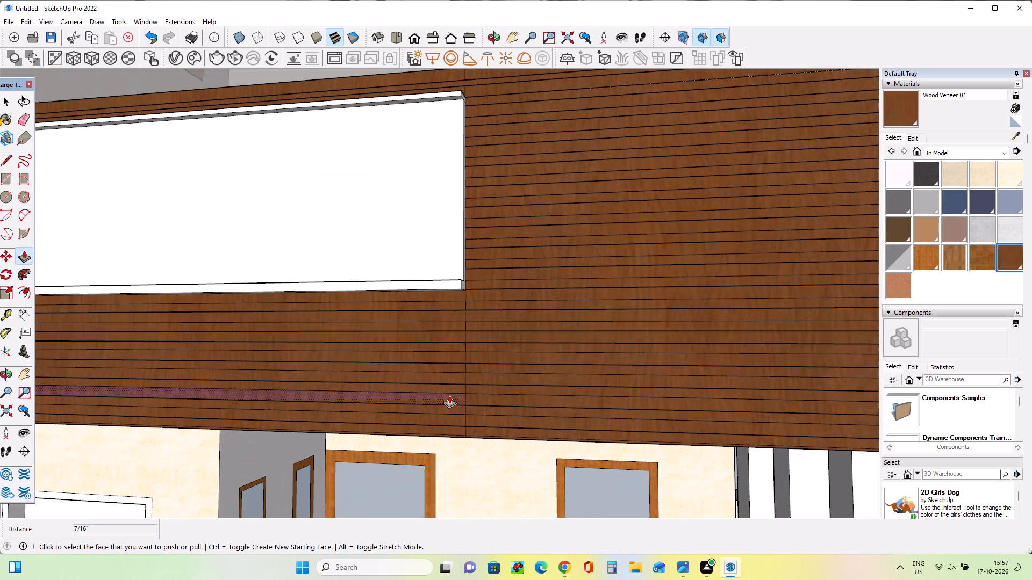
scroll(449, 395, "down", 10)
middle_click_drag(347, 386, 376, 441)
scroll(376, 441, "down", 6)
middle_click_drag(382, 441, 408, 388)
scroll(407, 388, "down", 9)
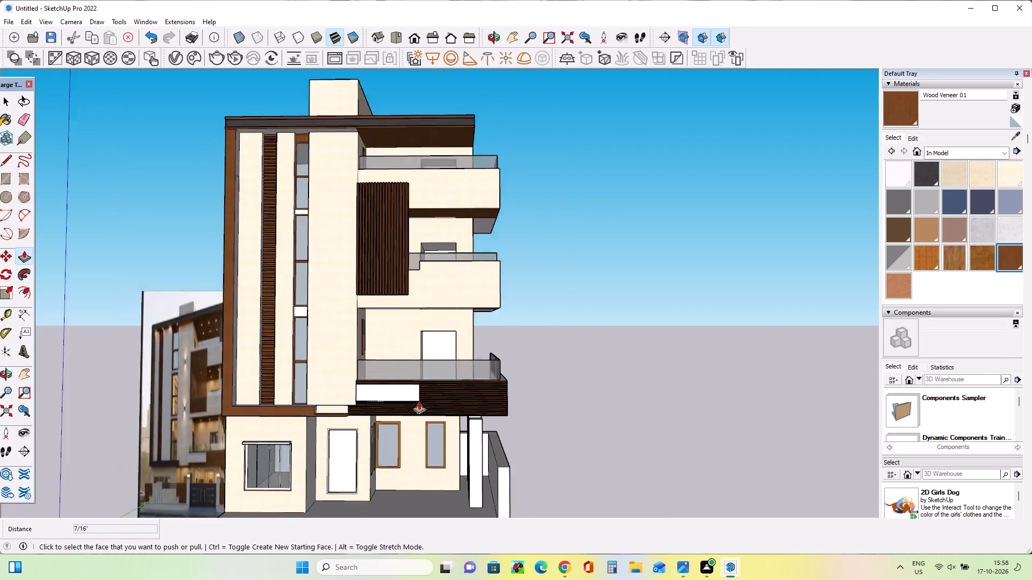
Examine the whole building beside the reference photo, from the front facade around to the unpainted side walls.
scroll(419, 401, "down", 1)
scroll(446, 273, "up", 5)
left_click(27, 374)
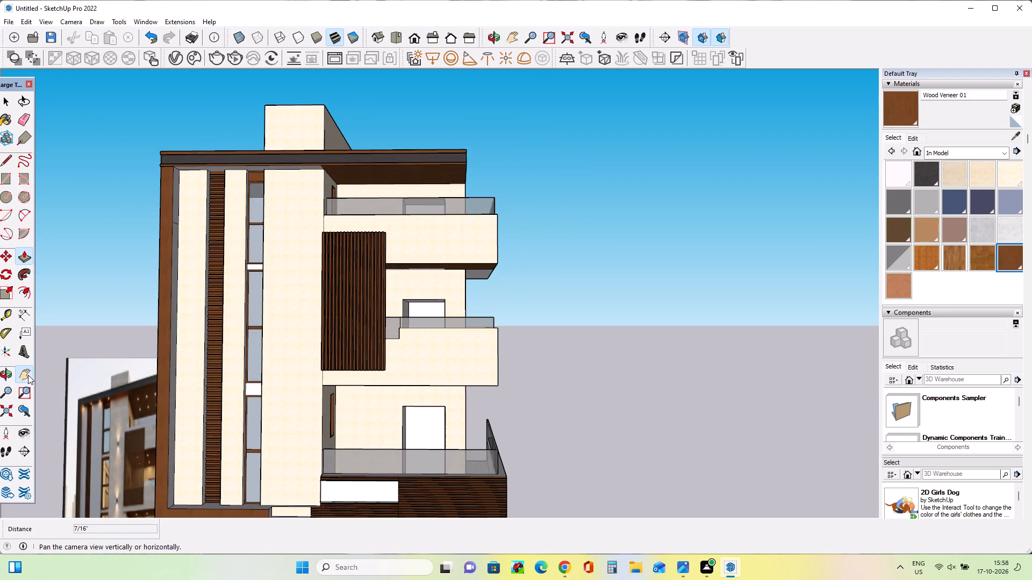
left_click_drag(315, 358, 339, 256)
scroll(347, 279, "down", 1)
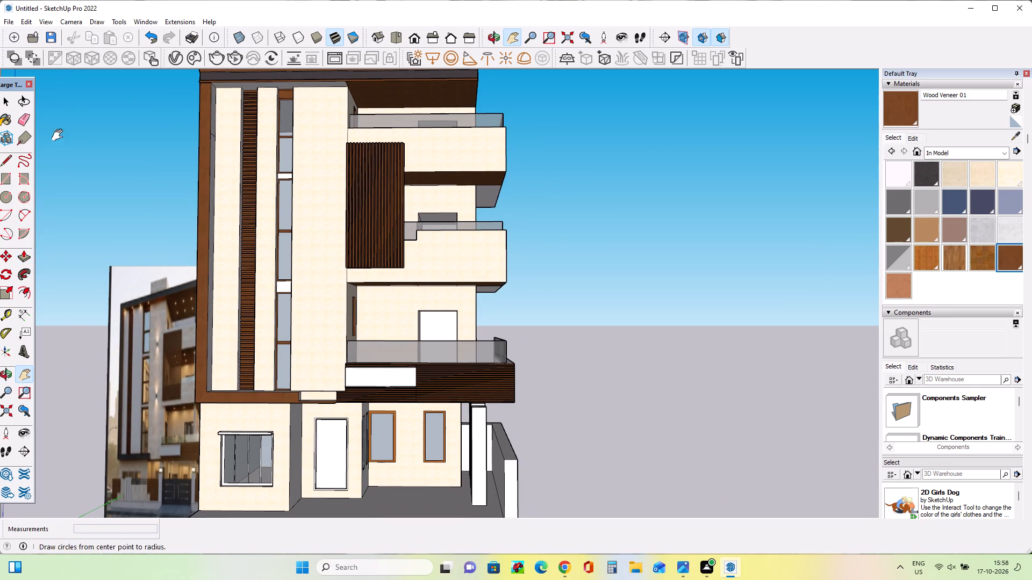
scroll(389, 289, "down", 2)
scroll(389, 284, "up", 1)
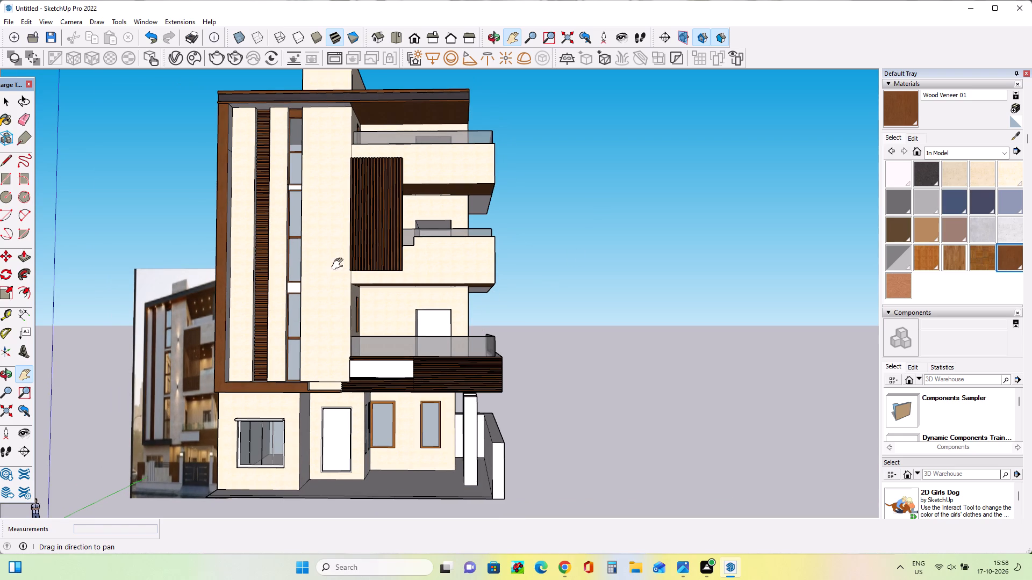
middle_click_drag(326, 263, 145, 322)
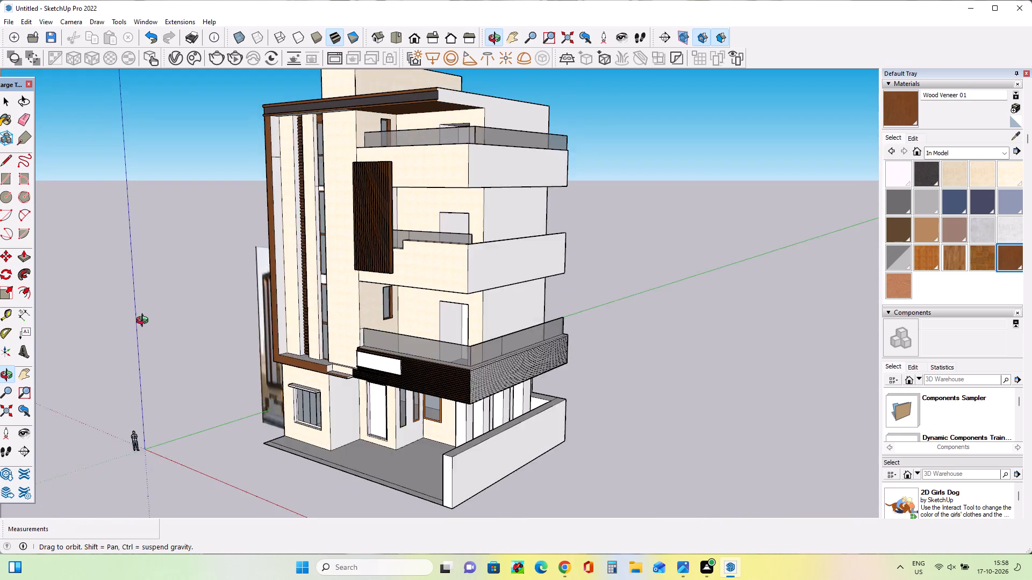
middle_click_drag(145, 322, 290, 336)
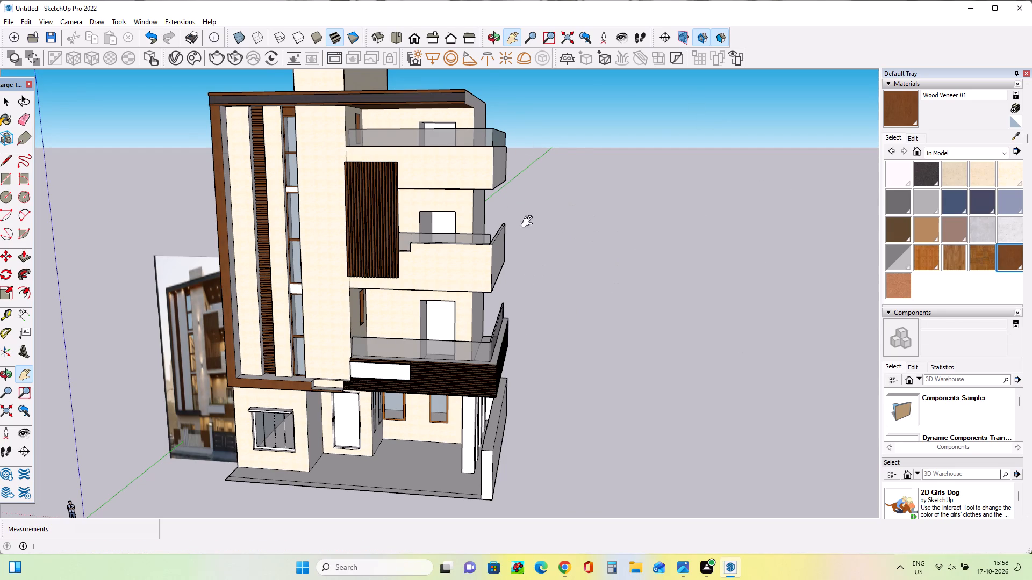
Paint the building's side wall faces and the side faces of the upper two balconies with cream Material2.
middle_click_drag(703, 227, 540, 254)
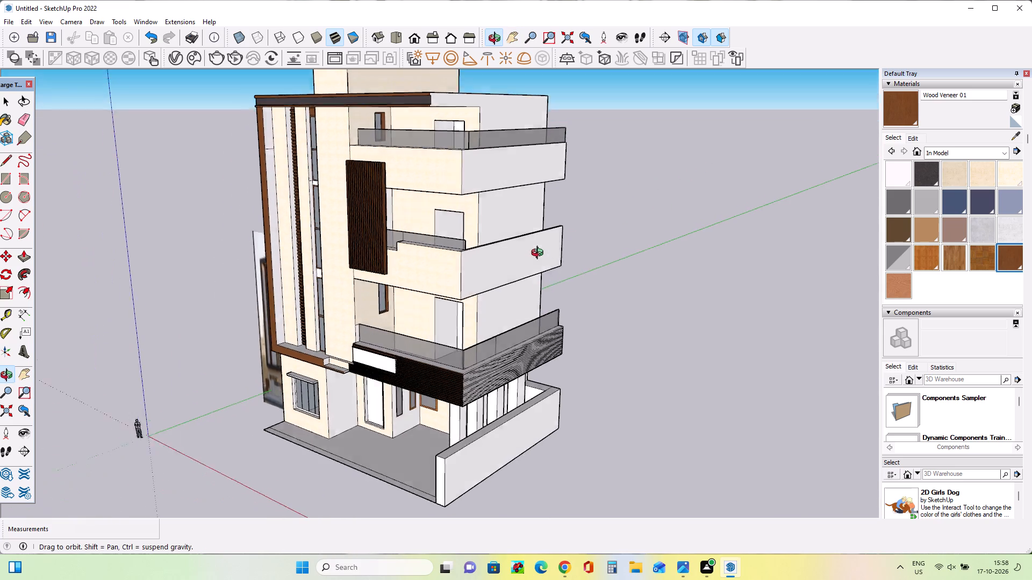
middle_click_drag(540, 254, 540, 256)
scroll(973, 183, "up", 4)
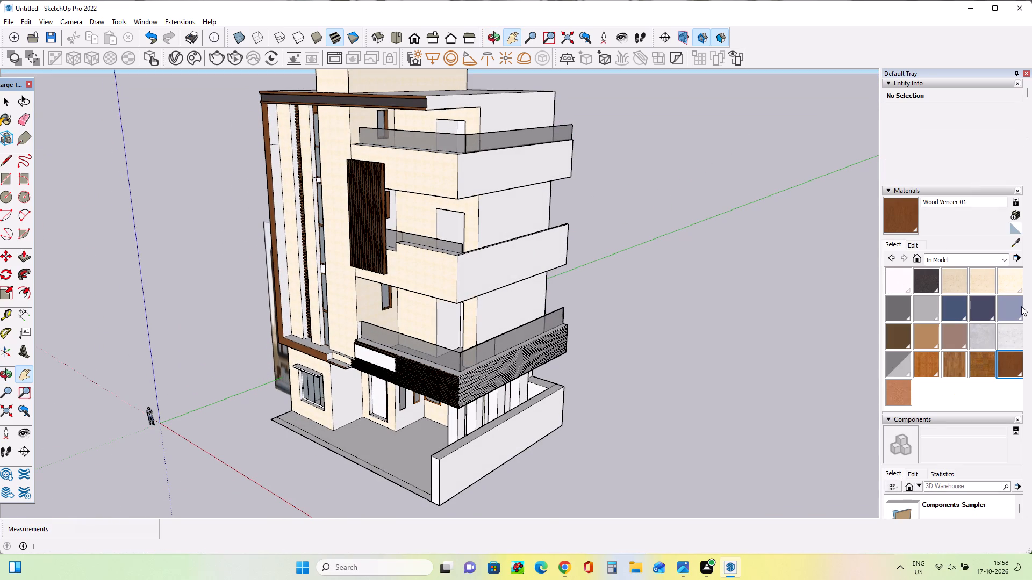
left_click(1018, 282)
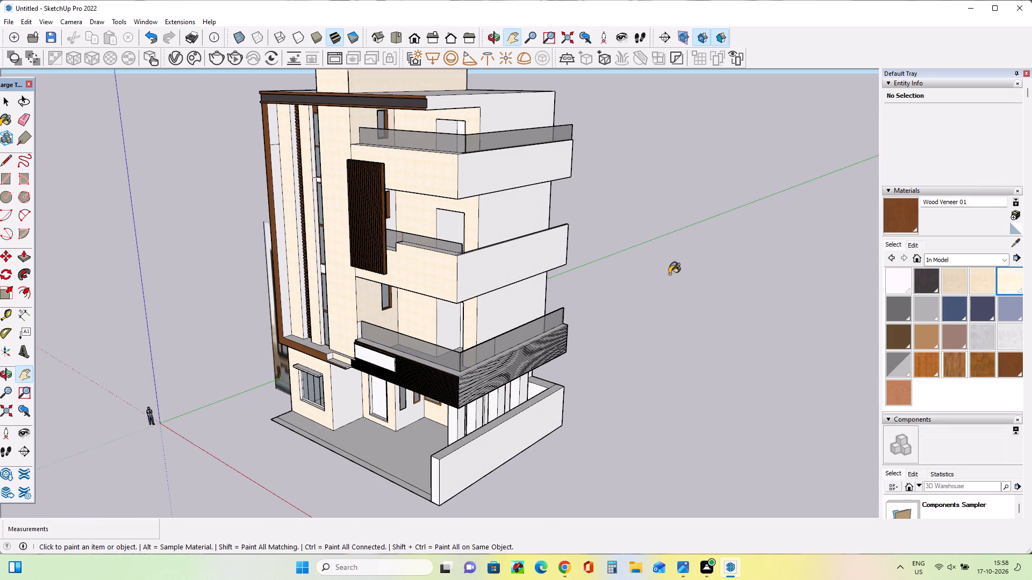
left_click(498, 152)
left_click(518, 267)
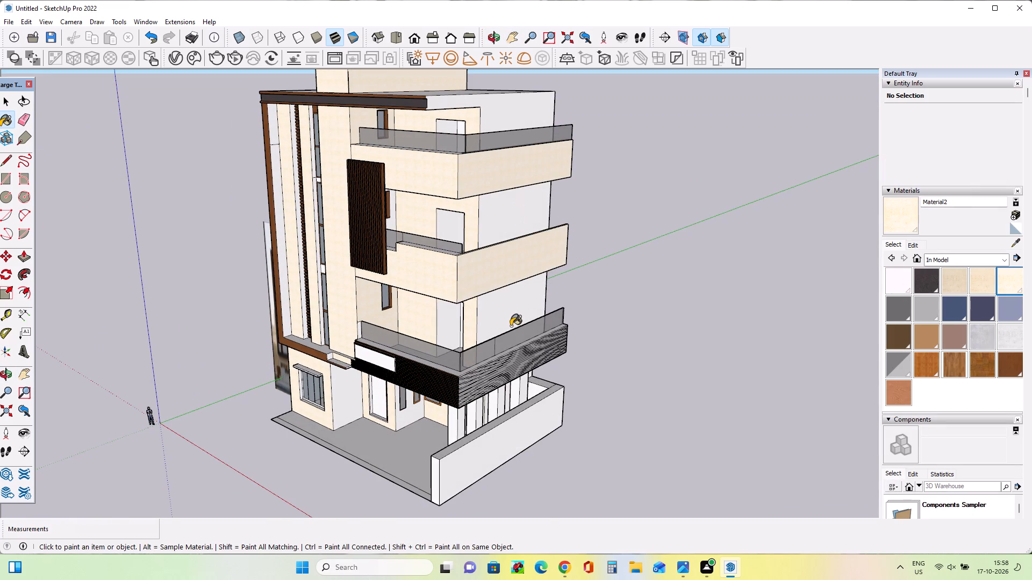
left_click(510, 316)
left_click(500, 240)
left_click(511, 120)
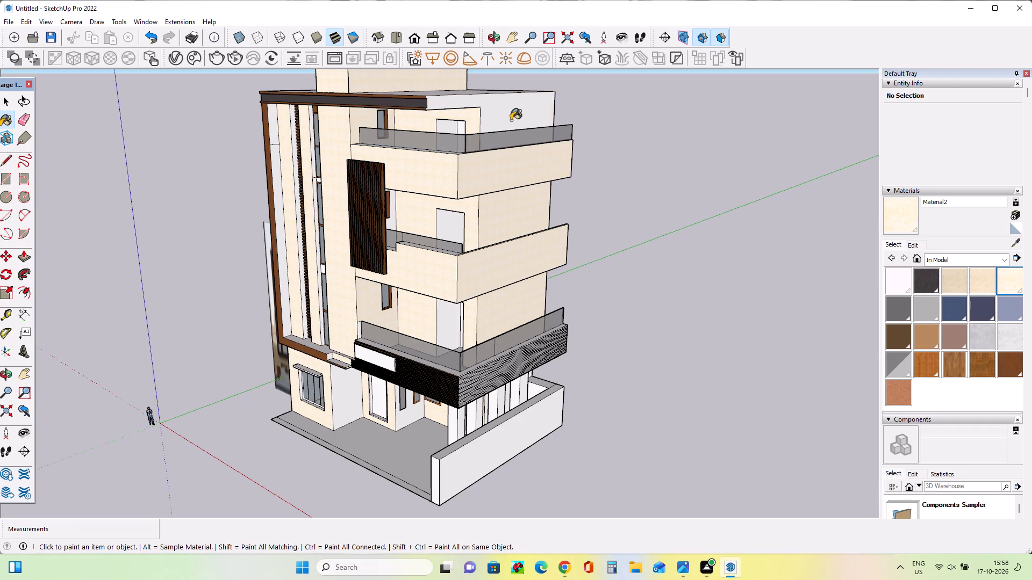
Paint the low boundary wall's front end and inner face with cream Material2.
middle_click_drag(524, 213, 734, 115)
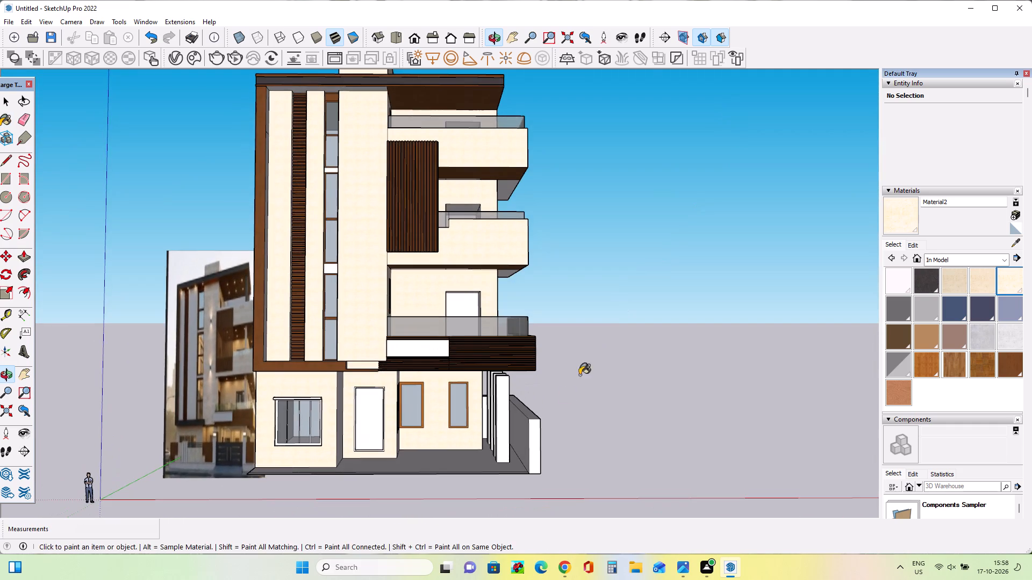
scroll(456, 373, "up", 2)
middle_click_drag(542, 444, 568, 453)
middle_click(568, 453)
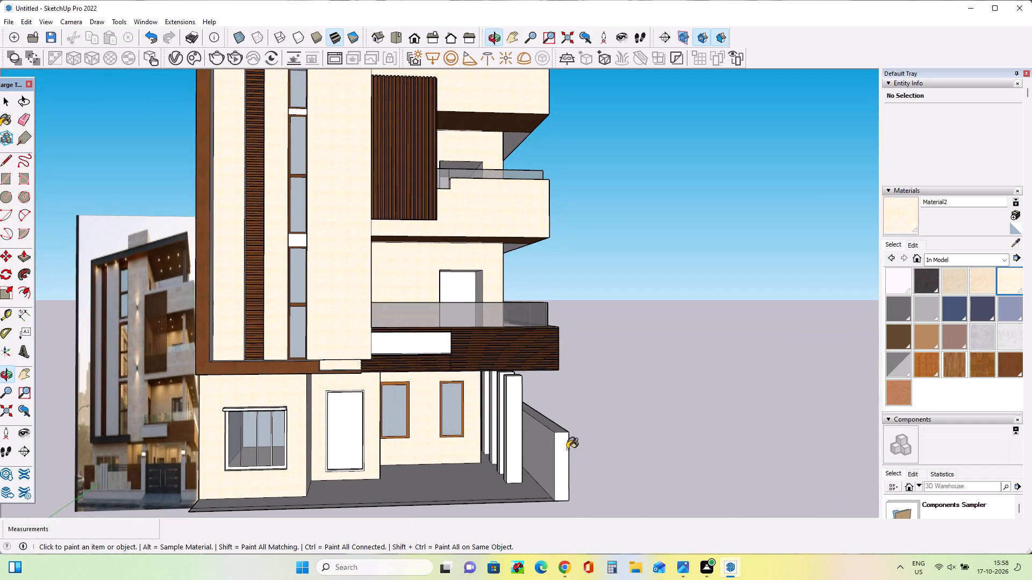
left_click(557, 447)
left_click(550, 446)
middle_click_drag(617, 438, 497, 428)
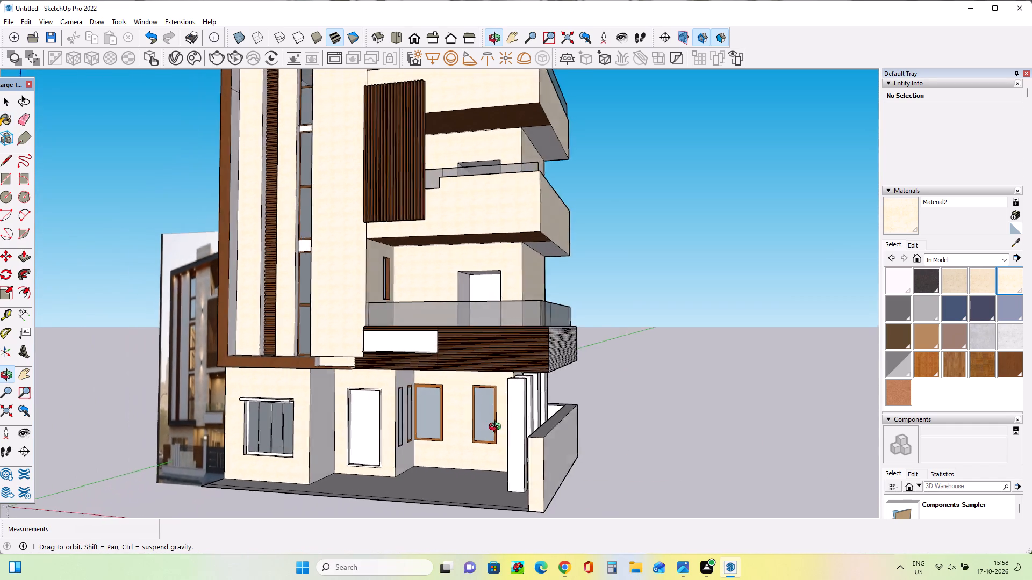
middle_click_drag(497, 428, 619, 398)
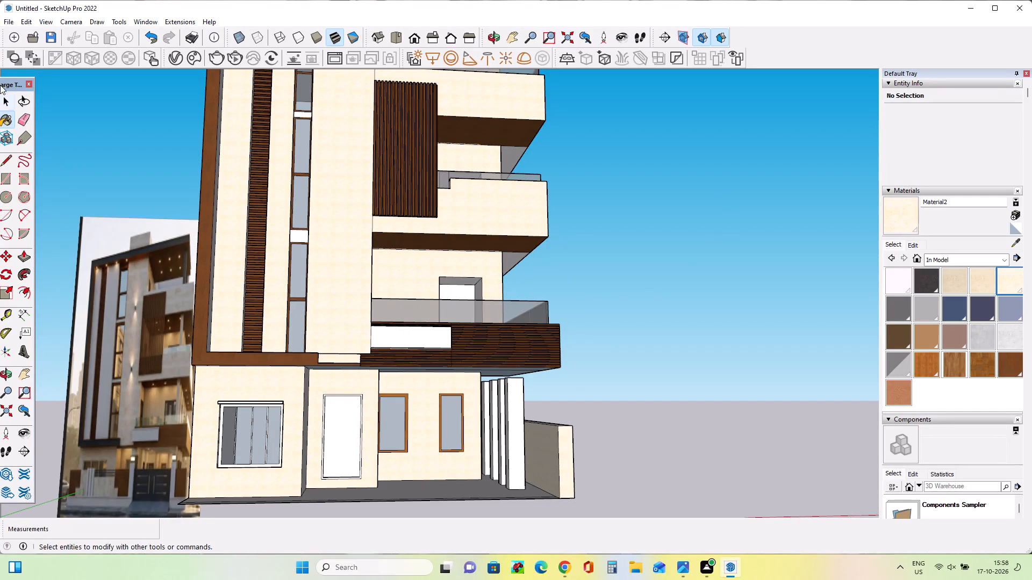
Draw horizontal lines edge to edge across the front porch column's two visible faces, in its upper part.
left_click(6, 179)
middle_click_drag(455, 338, 466, 338)
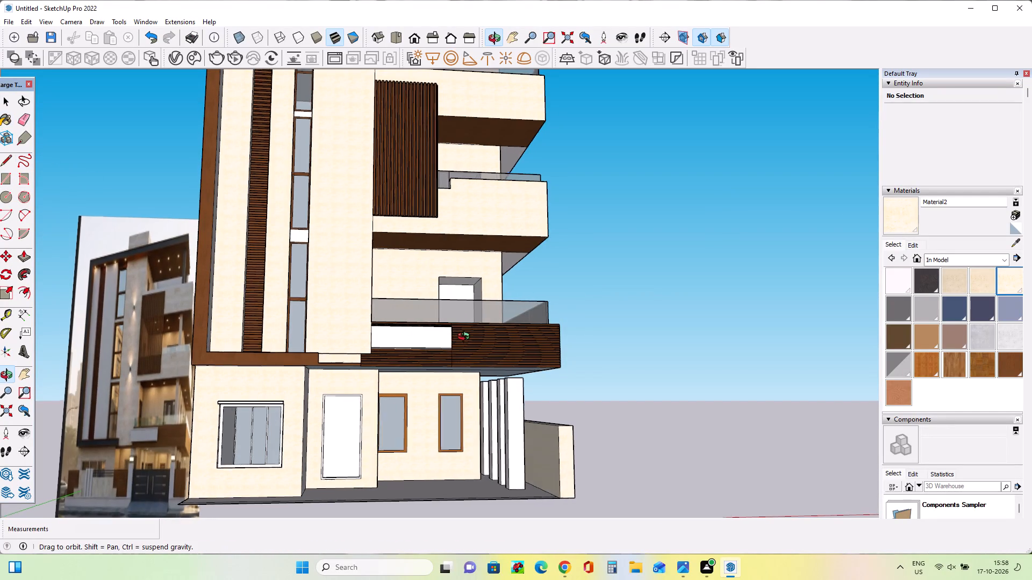
middle_click_drag(466, 338, 520, 342)
scroll(485, 411, "up", 3)
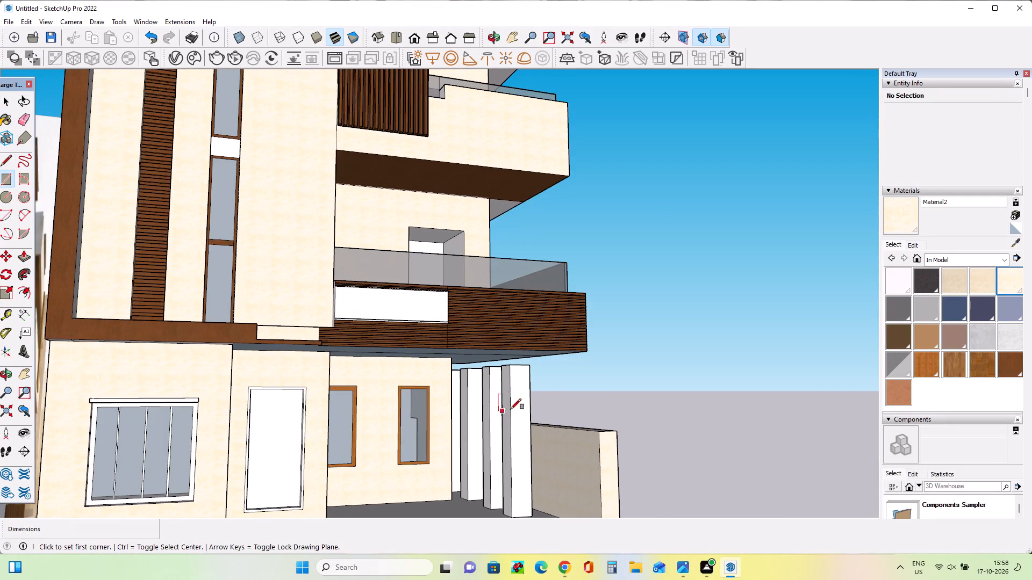
middle_click_drag(511, 409, 521, 409)
left_click(10, 158)
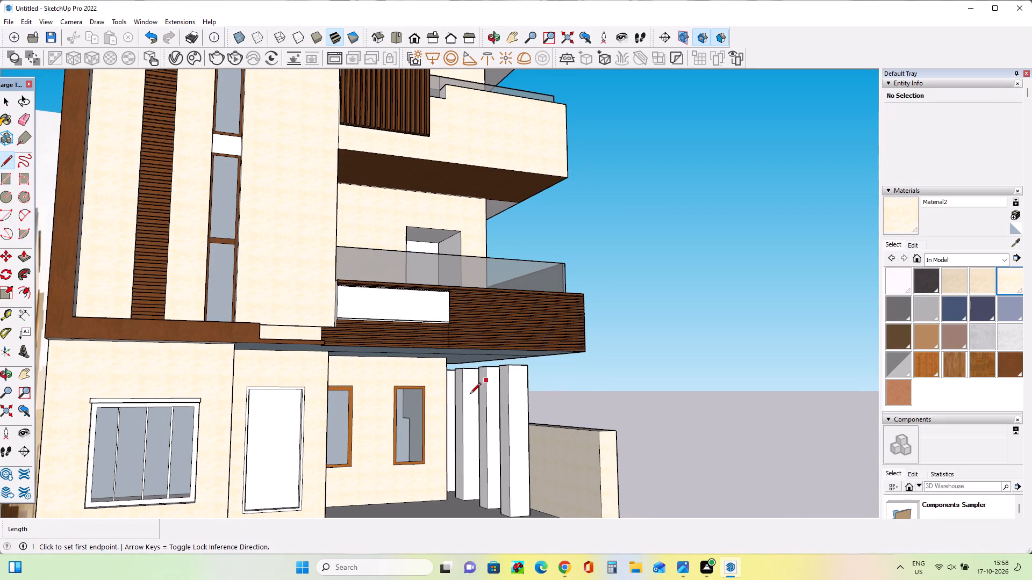
scroll(504, 405, "up", 2)
left_click(508, 404)
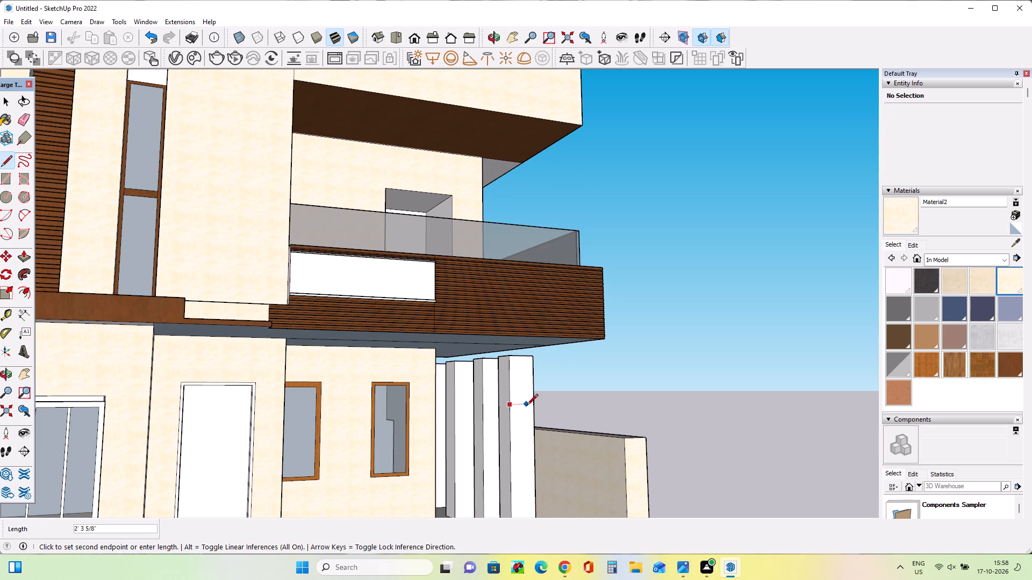
left_click(533, 407)
scroll(460, 429, "up", 1)
middle_click_drag(463, 431, 553, 441)
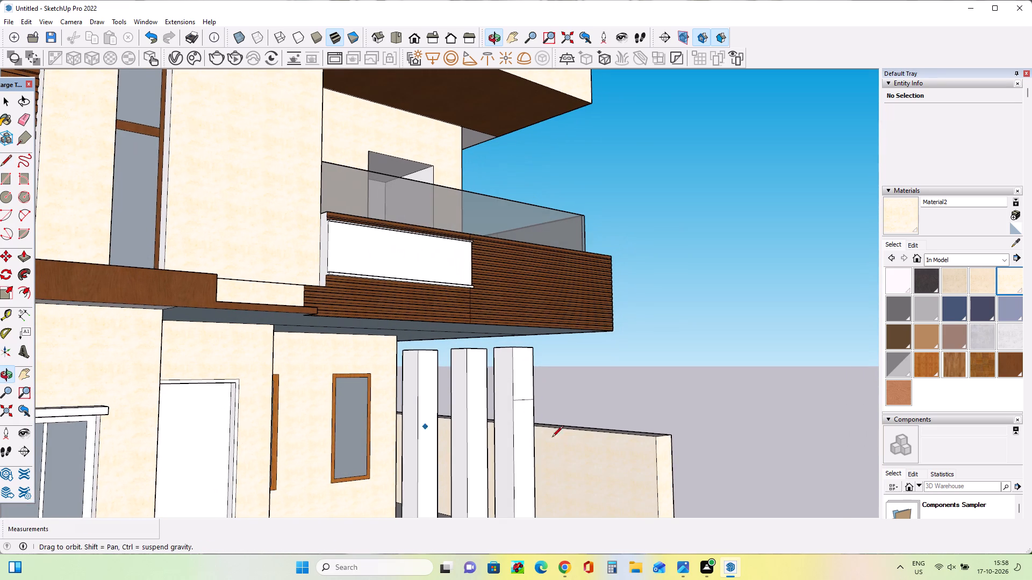
left_click(514, 398)
left_click(491, 398)
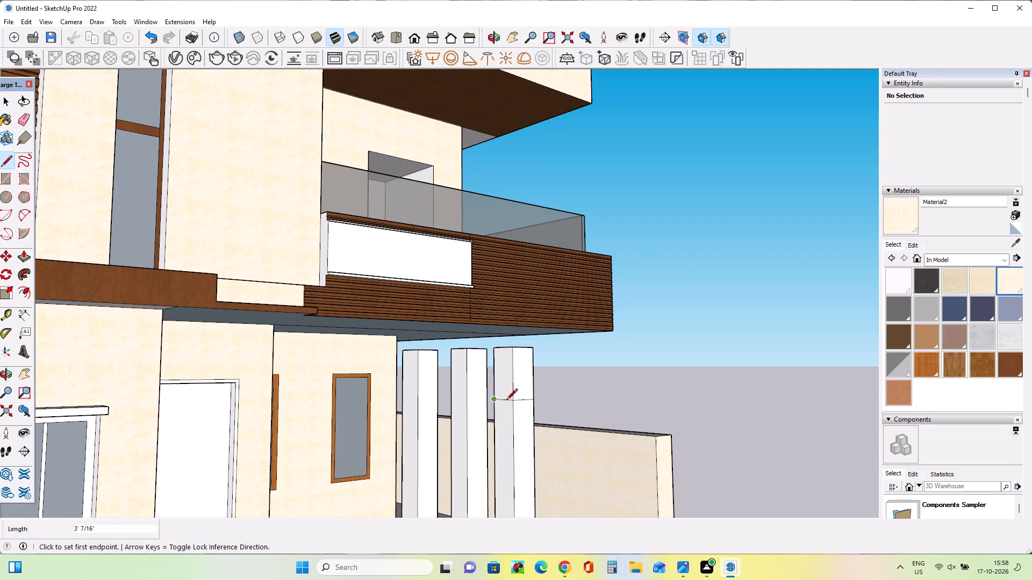
Examine the gate, its pillars and the porch area in the reference photo, and compare them with the modelled columns.
scroll(594, 402, "down", 13)
scroll(307, 469, "up", 10)
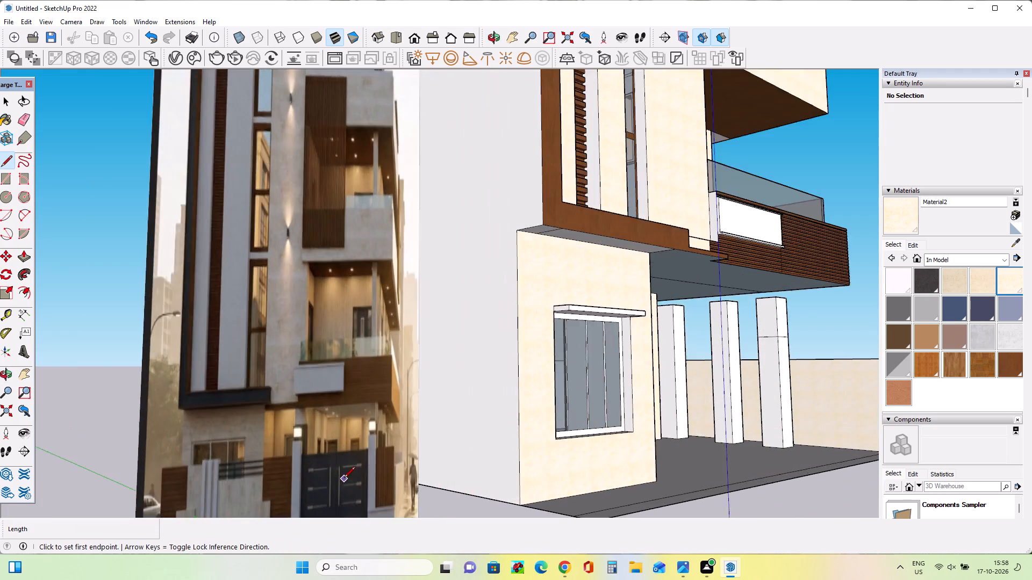
scroll(344, 479, "up", 4)
middle_click_drag(319, 470, 261, 463)
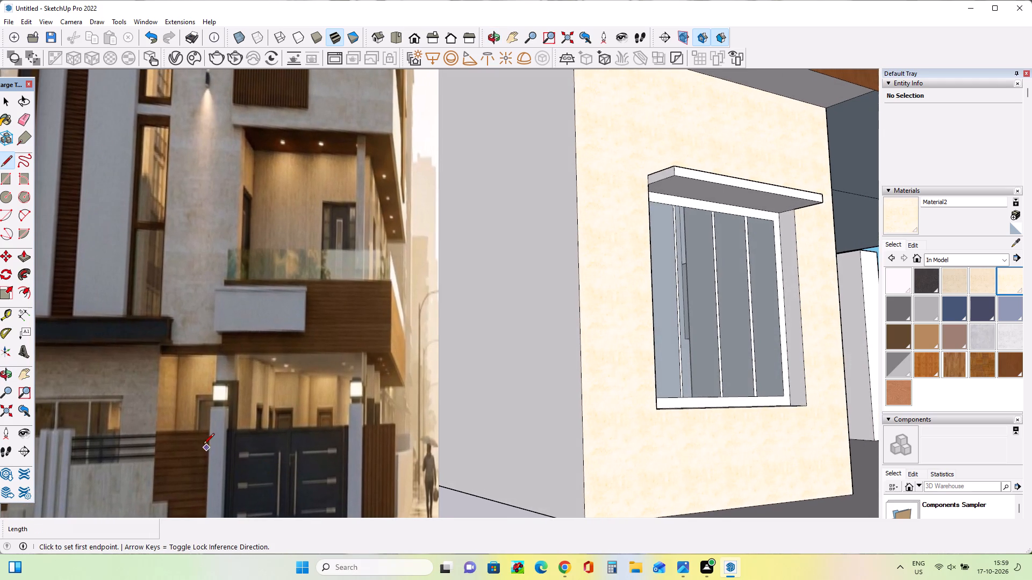
scroll(203, 445, "down", 18)
scroll(461, 399, "up", 7)
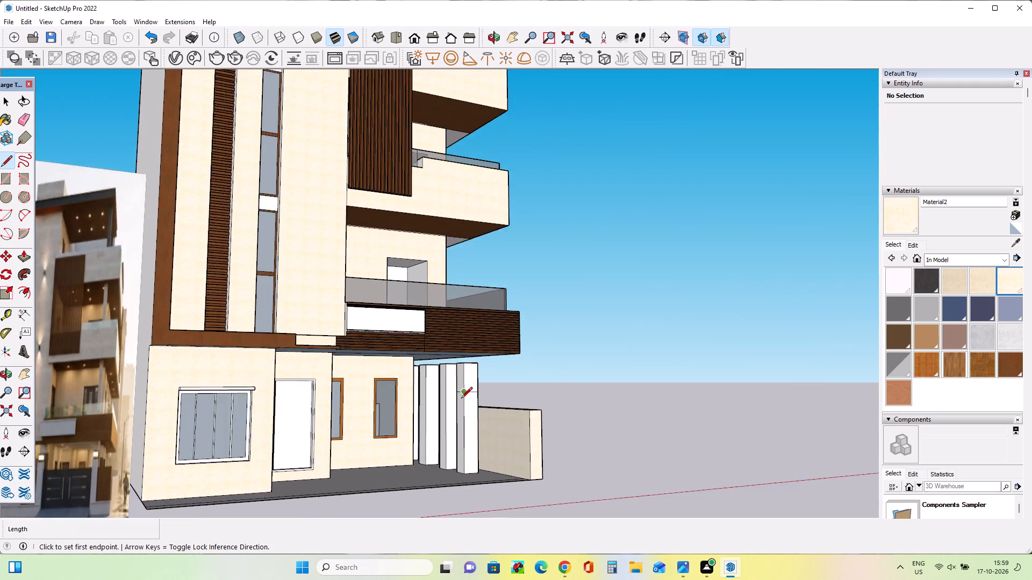
Draw horizontal lines across two adjacent faces of the second porch column, level with the line on the front column.
scroll(461, 399, "up", 6)
middle_click_drag(465, 404, 494, 396)
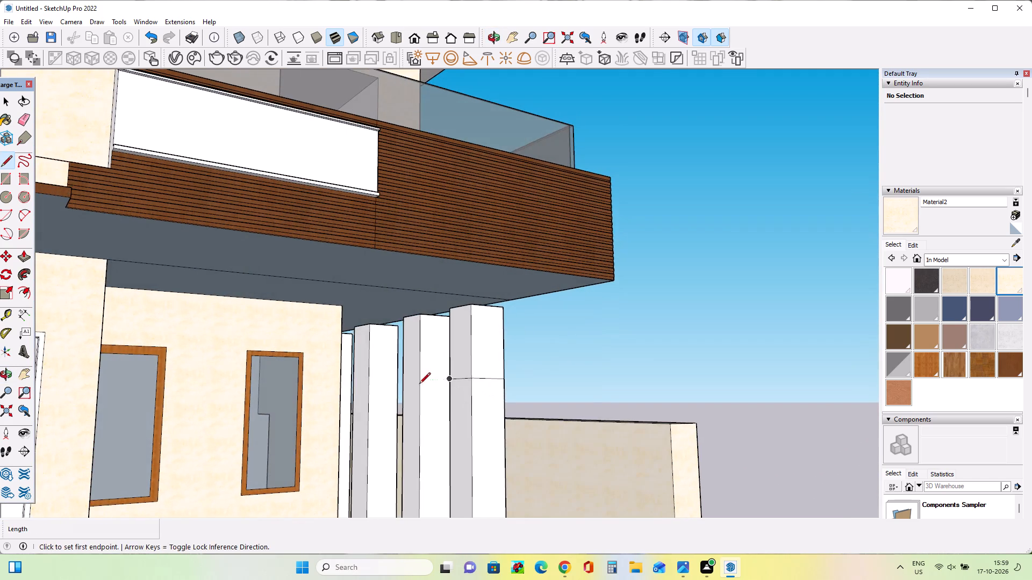
middle_click_drag(426, 386, 515, 390)
left_click(431, 378)
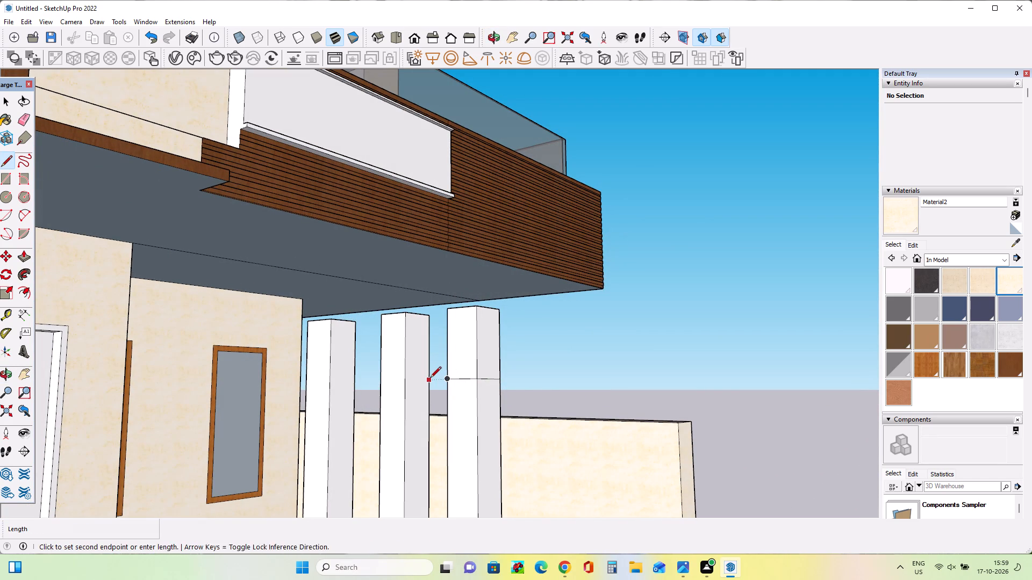
left_click(410, 380)
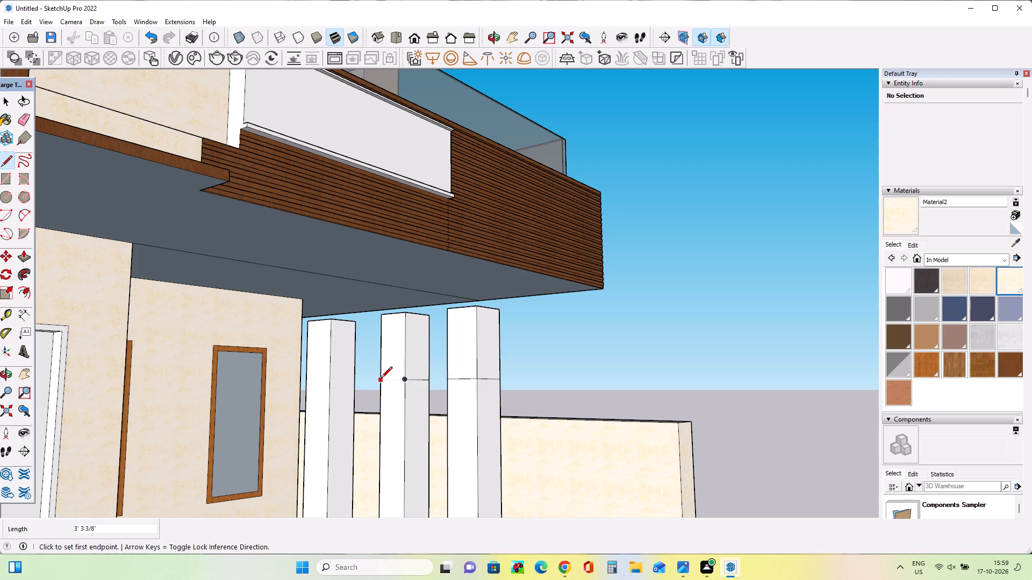
left_click(381, 379)
left_click(404, 383)
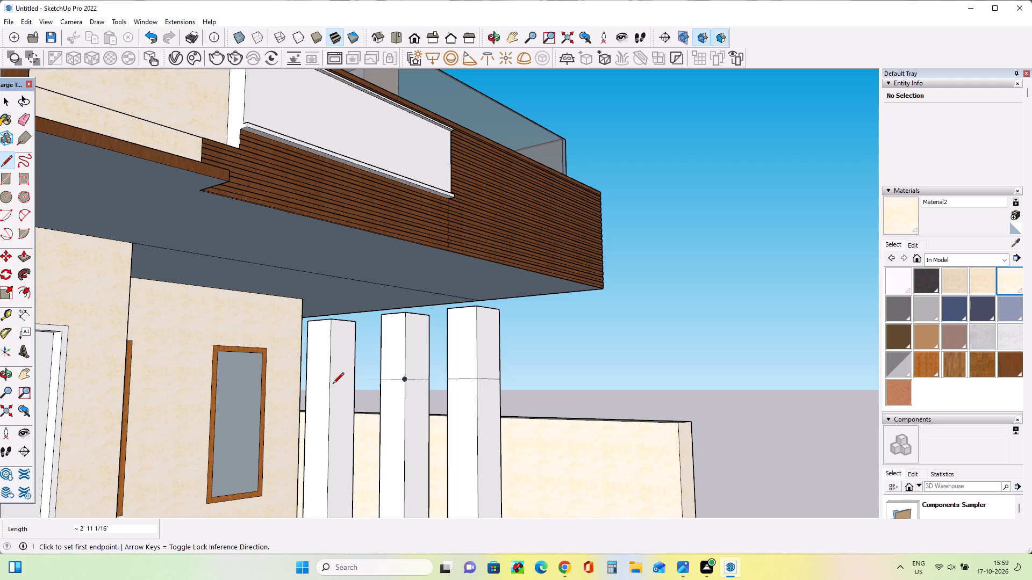
Draw horizontal lines across two adjacent faces of the third porch column, in its upper part.
left_click(354, 389)
left_click(326, 390)
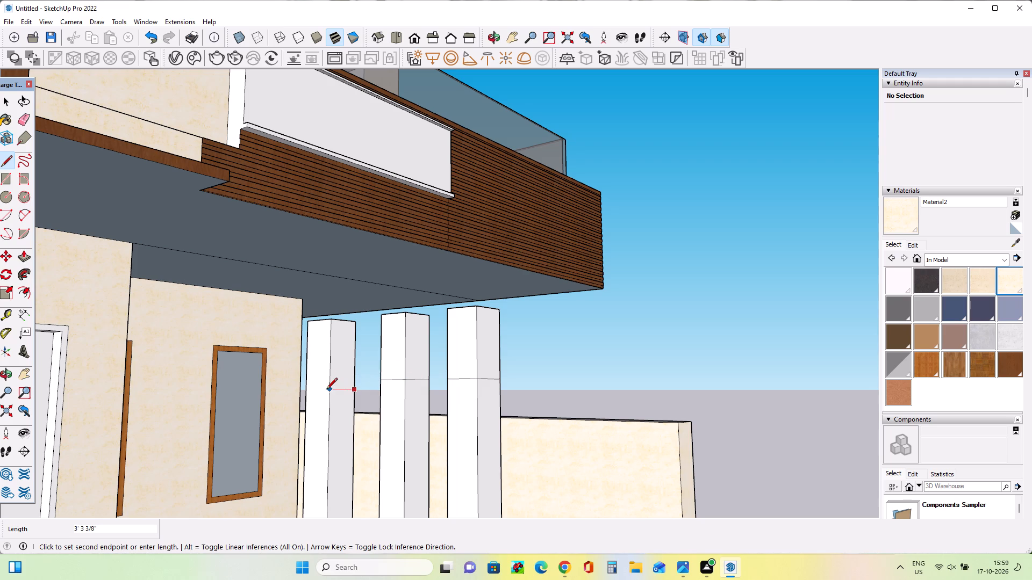
left_click(306, 389)
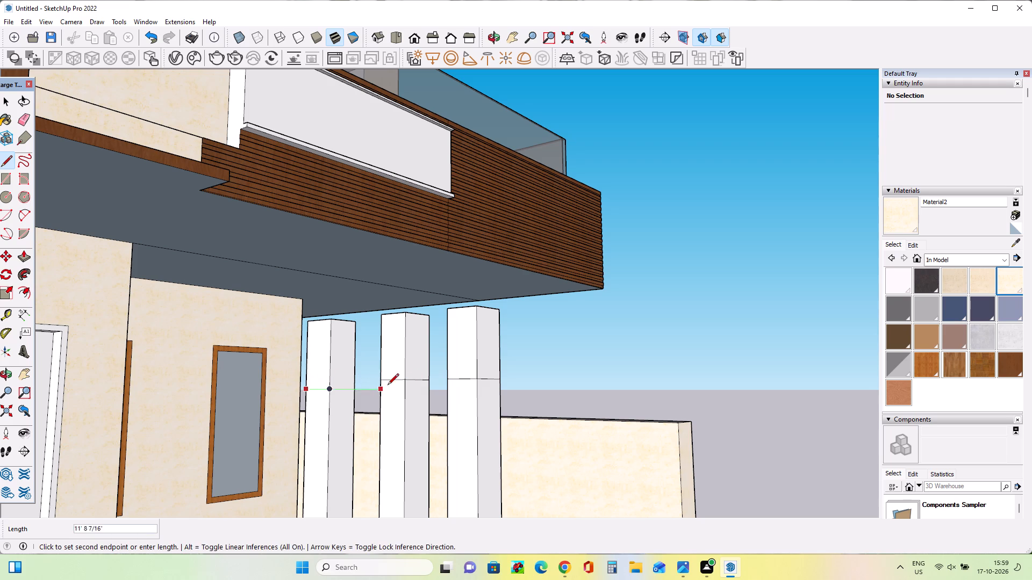
middle_click_drag(388, 386, 336, 424)
left_click(351, 375)
Continue the horizontal dividing lines across the boundary-wall side faces of the third and second porch columns.
scroll(369, 390, "up", 1)
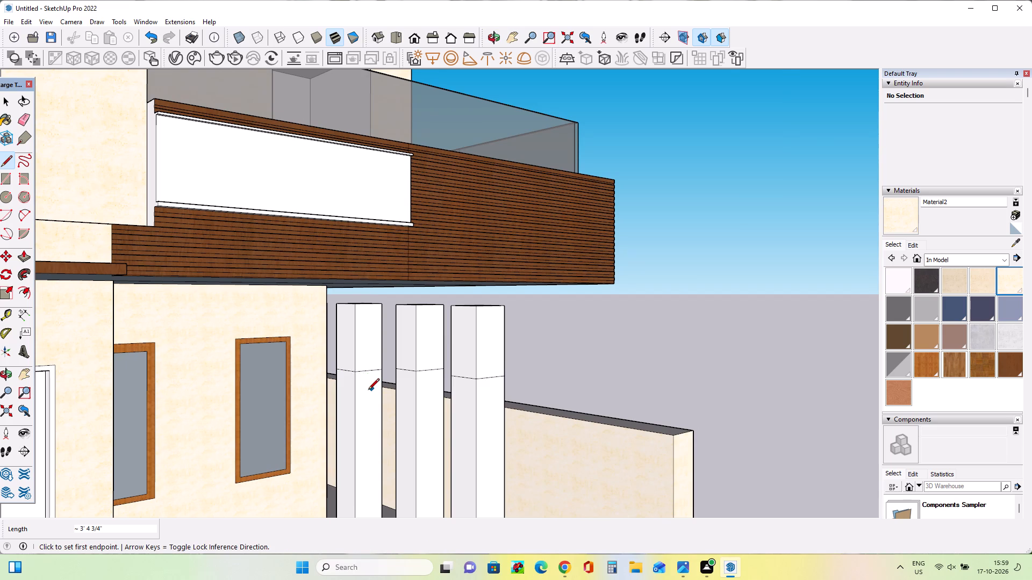
scroll(368, 390, "up", 6)
middle_click_drag(359, 393, 307, 410)
middle_click(307, 409)
middle_click(313, 407)
middle_click_drag(317, 403, 326, 397)
scroll(326, 397, "down", 5)
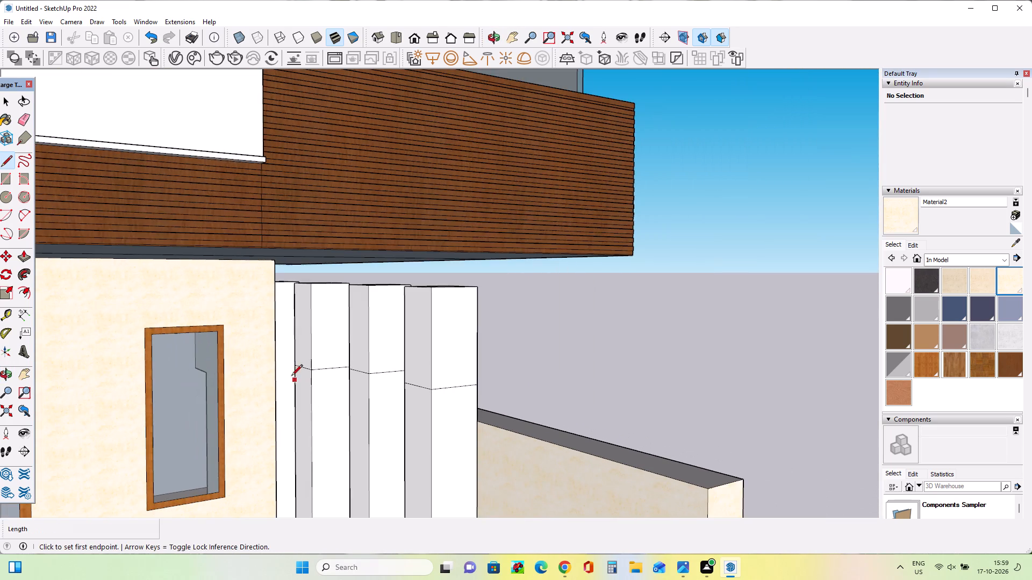
scroll(305, 369, "down", 1)
middle_click_drag(305, 369, 75, 388)
scroll(496, 359, "up", 7)
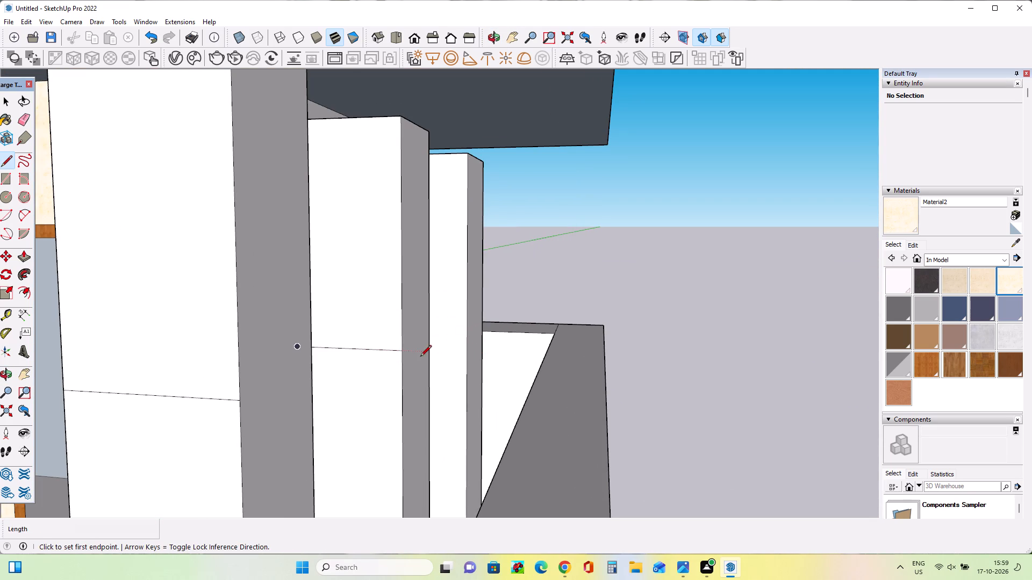
left_click(405, 351)
left_click(427, 345)
left_click(243, 401)
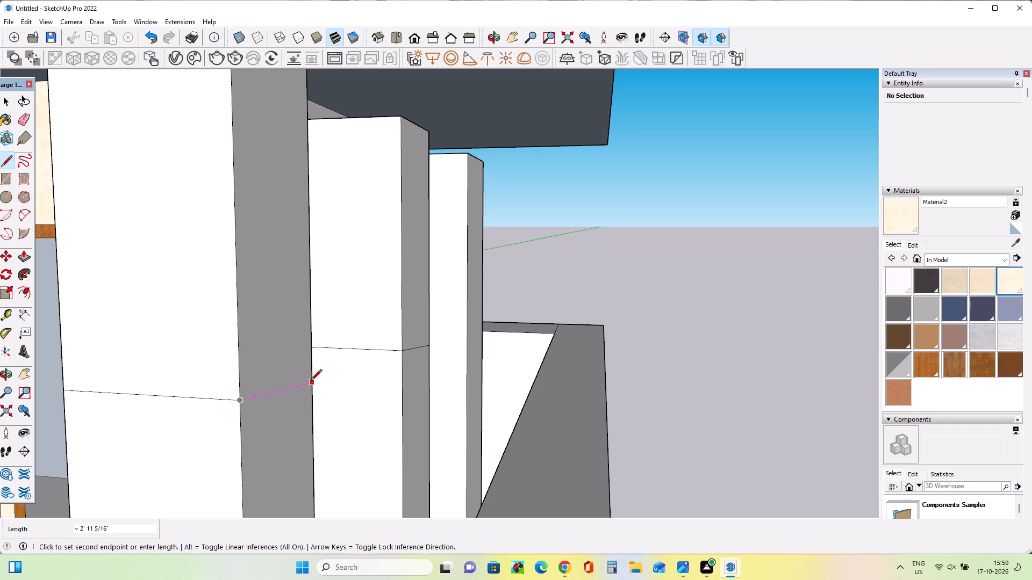
left_click(311, 381)
middle_click_drag(434, 379, 356, 403)
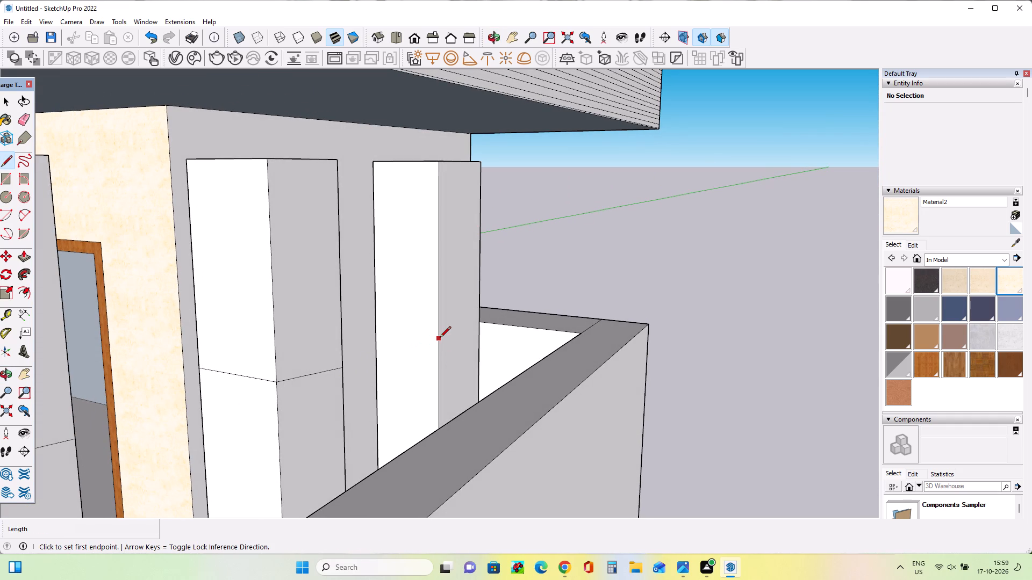
Draw horizontal lines across the rear face and the boundary-wall side face of the rearmost porch column, continuing the existing dividing lines.
left_click(440, 338)
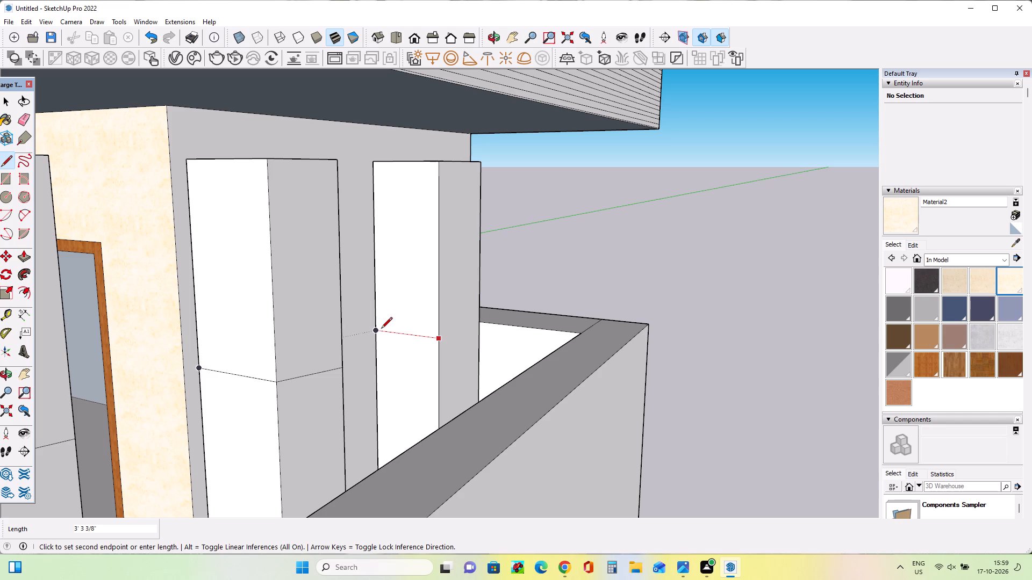
left_click(381, 329)
left_click(436, 339)
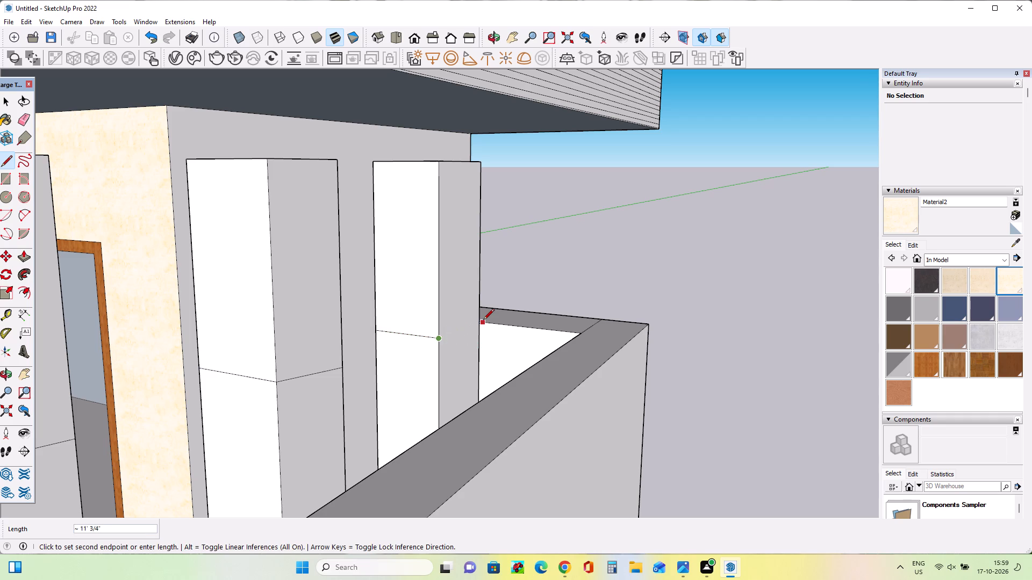
left_click(483, 321)
left_click(441, 336)
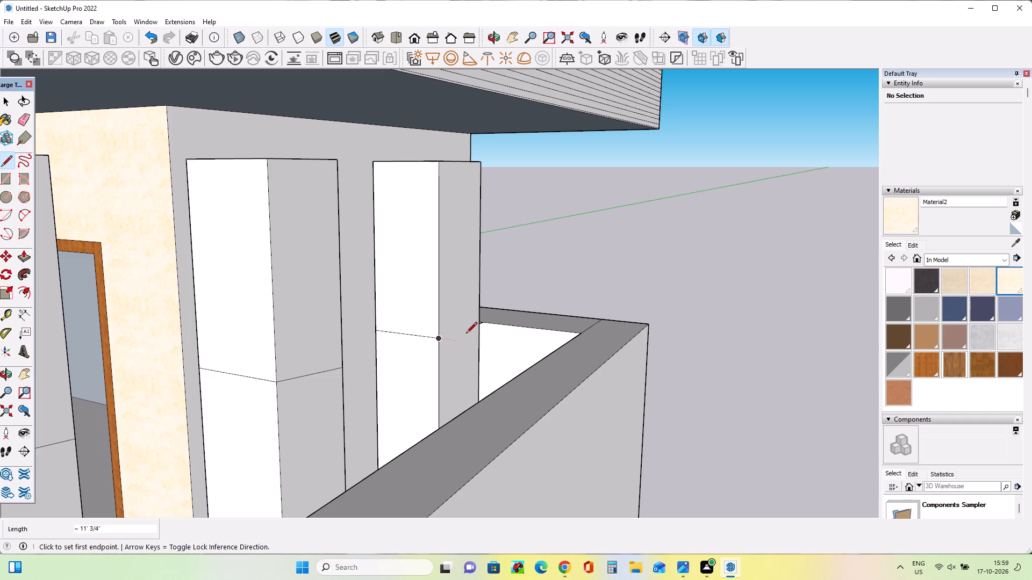
left_click(481, 322)
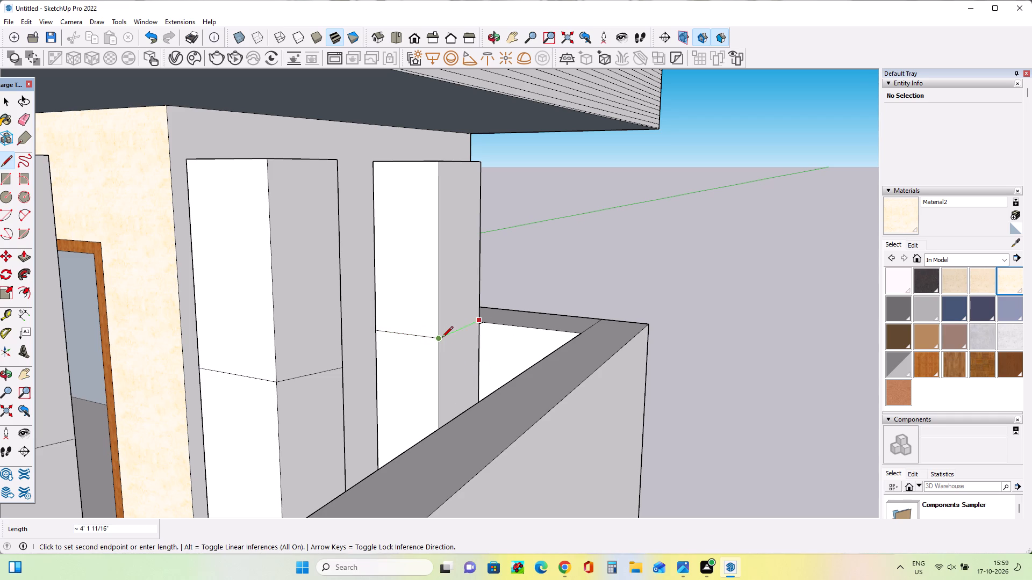
left_click(442, 338)
Erase the horizontal groove lines on the narrow wall strip inside the house shell.
middle_click_drag(554, 328, 1017, 336)
scroll(1017, 336, "down", 4)
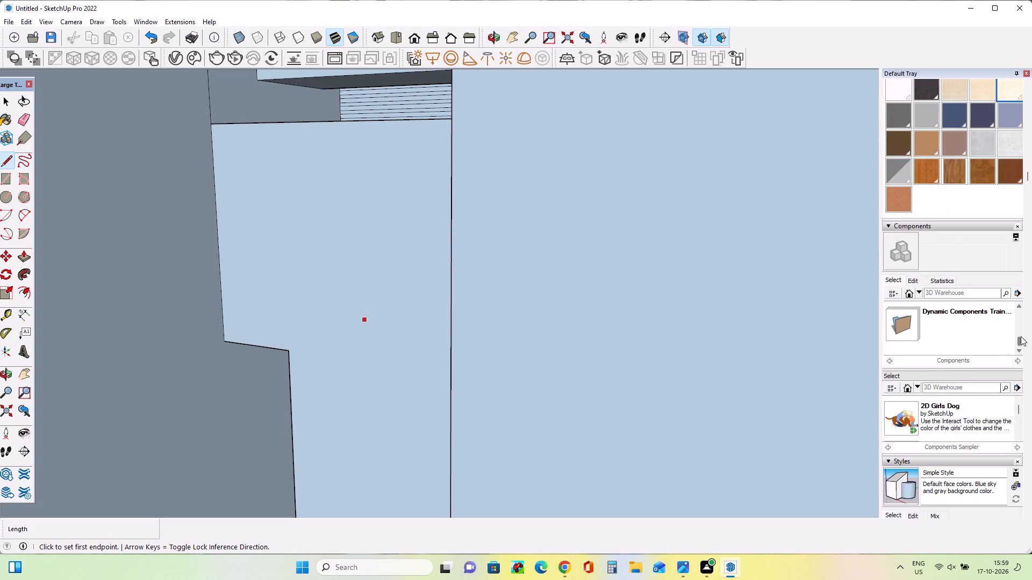
scroll(899, 318, "down", 4)
scroll(504, 346, "down", 19)
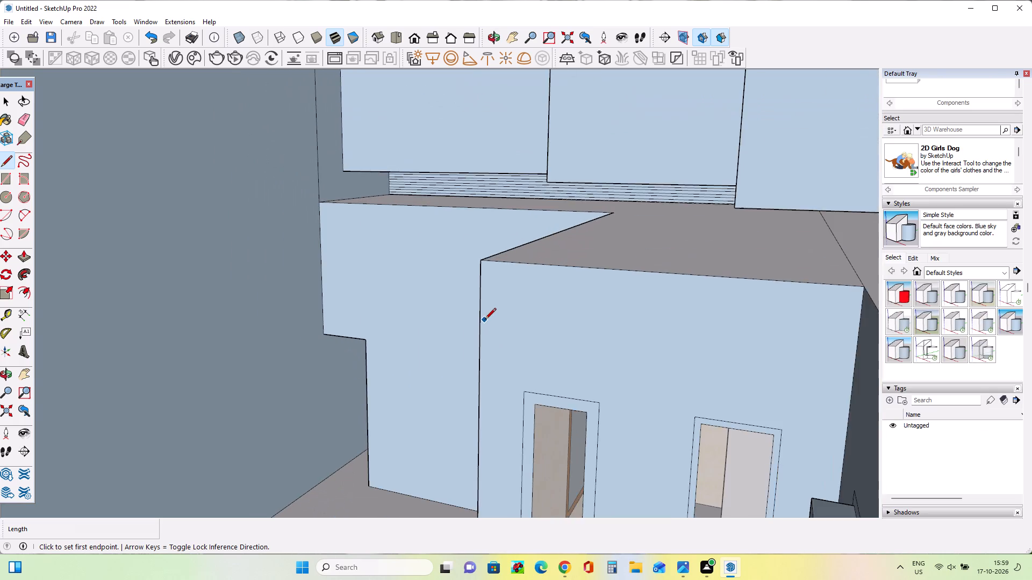
scroll(485, 320, "down", 3)
middle_click_drag(506, 305, 462, 351)
middle_click_drag(482, 332, 513, 317)
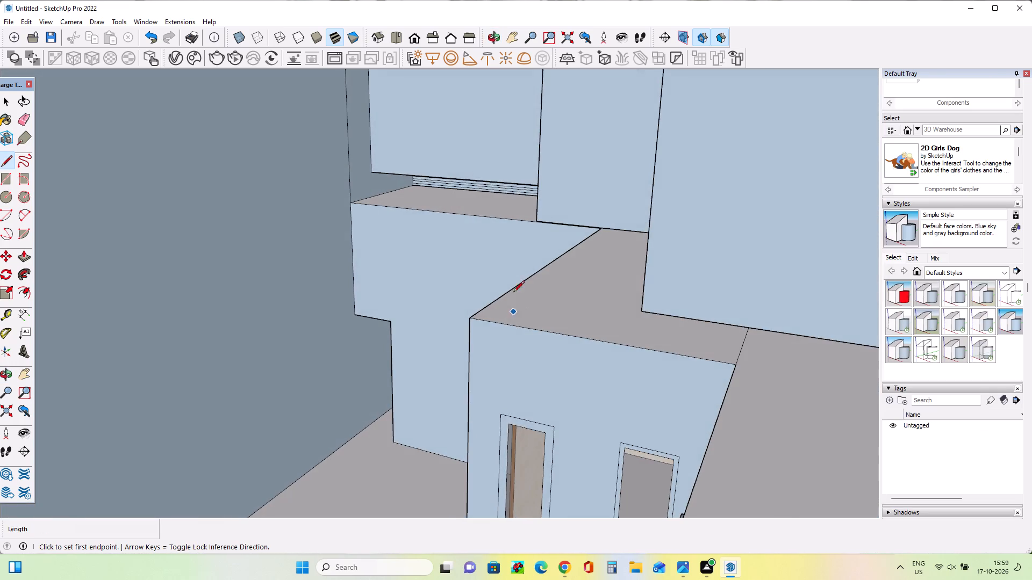
scroll(468, 214, "up", 7)
middle_click_drag(468, 214, 483, 200)
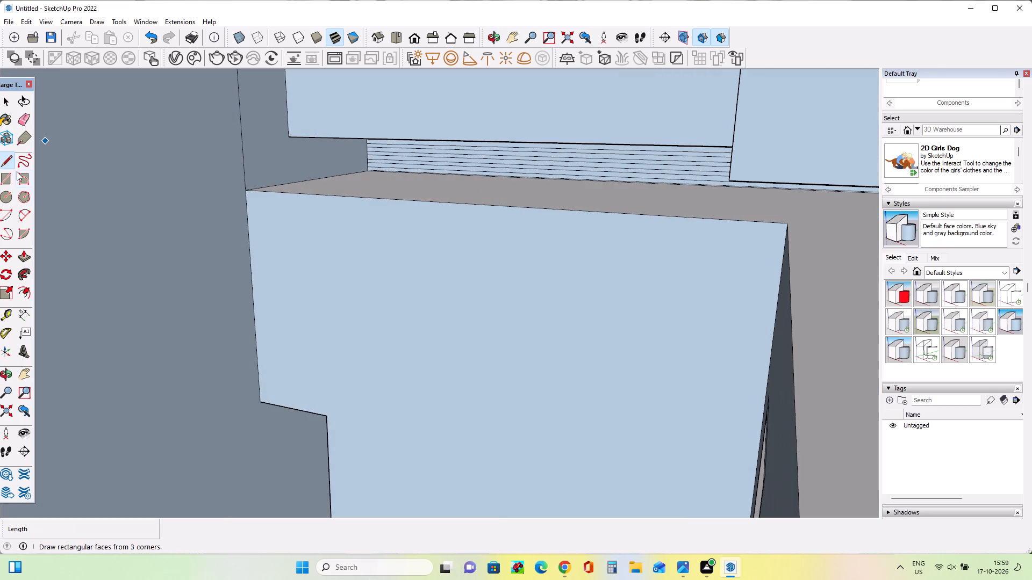
left_click(23, 124)
left_click_drag(450, 147, 450, 165)
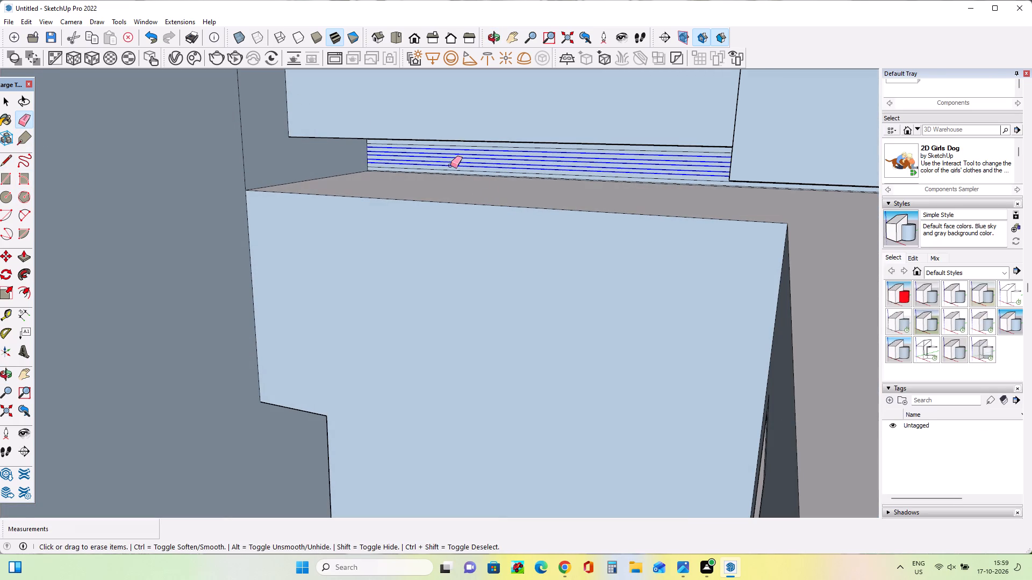
left_click_drag(450, 165, 450, 169)
left_click(459, 145)
scroll(450, 155, "down", 2)
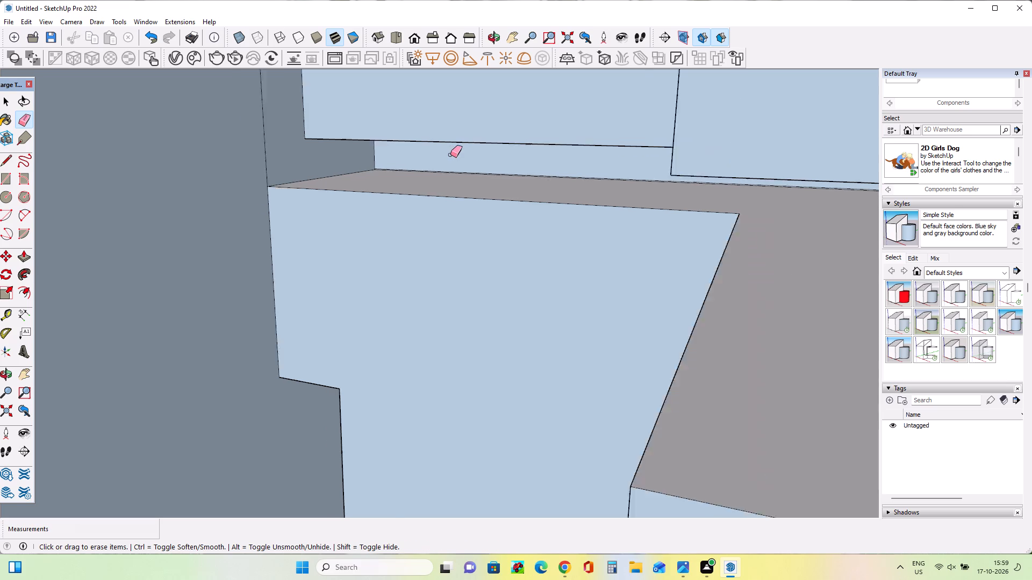
scroll(450, 155, "down", 4)
left_click_drag(343, 159, 349, 158)
Draw the dividing line across the house-side face of the rearmost porch column, starting from its front-face line.
scroll(372, 162, "down", 2)
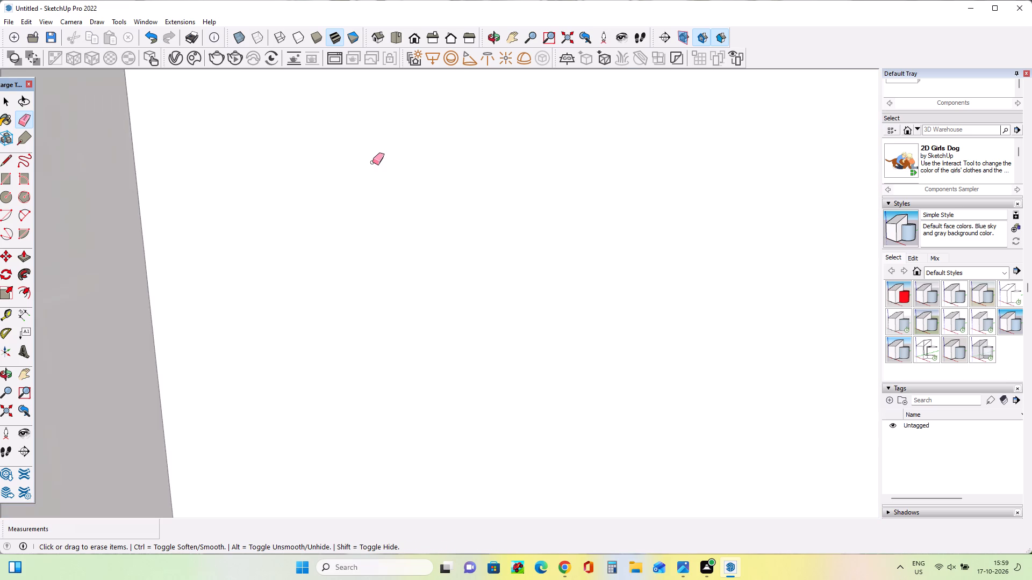
scroll(372, 162, "down", 20)
scroll(372, 162, "down", 14)
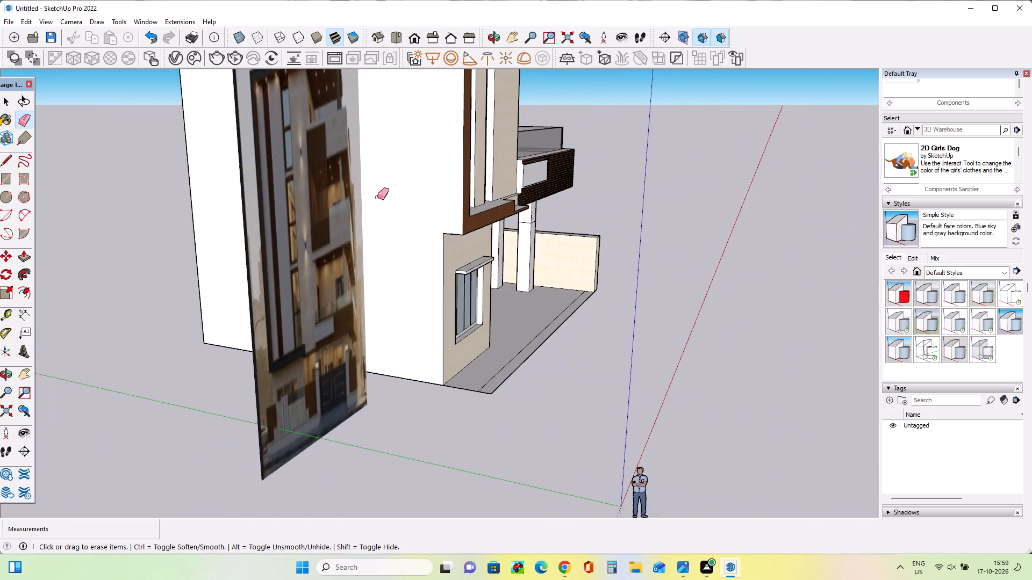
scroll(377, 197, "down", 4)
middle_click_drag(498, 258, 241, 272)
scroll(514, 206, "up", 11)
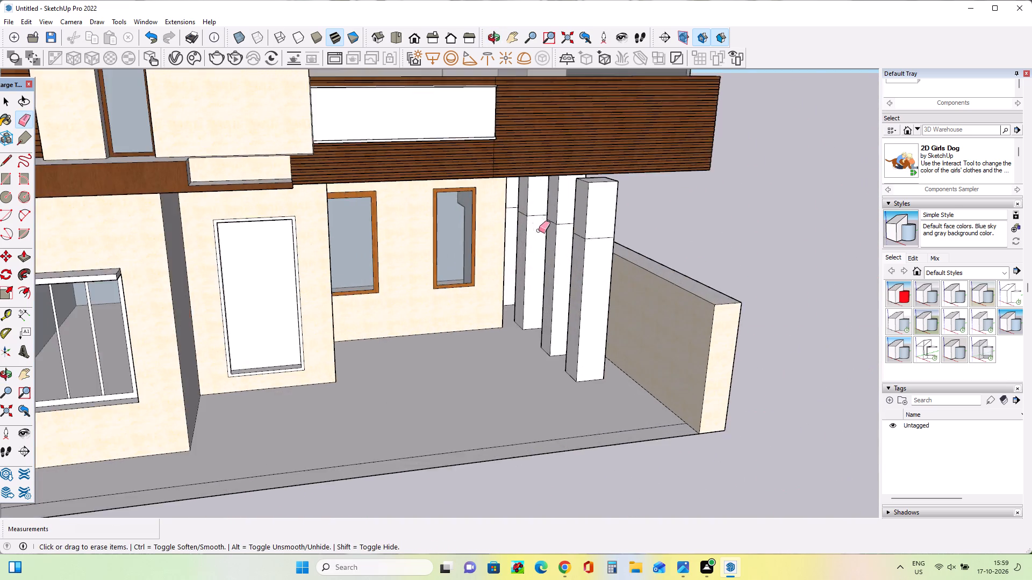
scroll(539, 230, "up", 3)
middle_click_drag(497, 216, 462, 210)
scroll(529, 201, "up", 11)
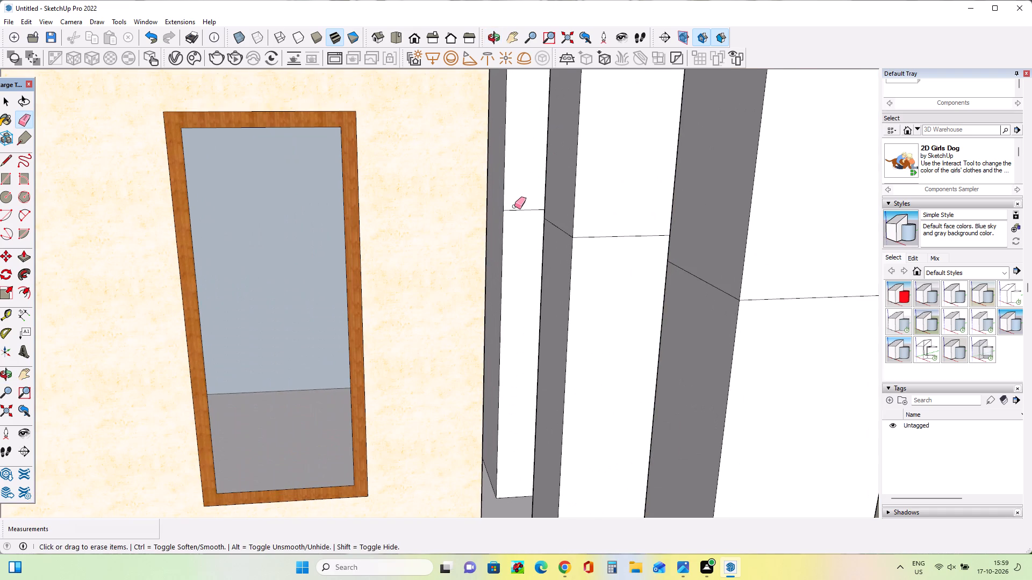
middle_click_drag(511, 207, 501, 211)
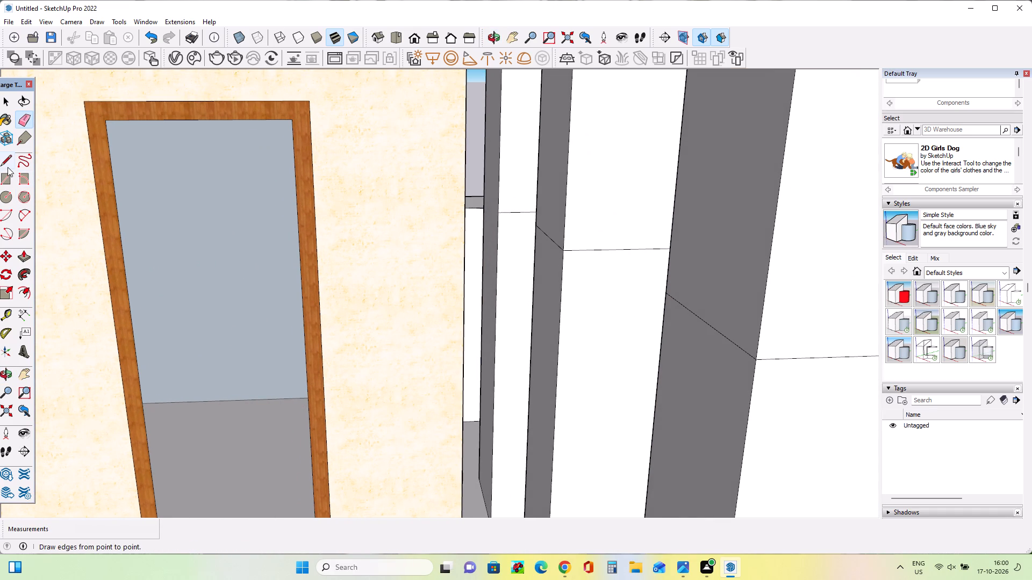
left_click(8, 167)
left_click(496, 213)
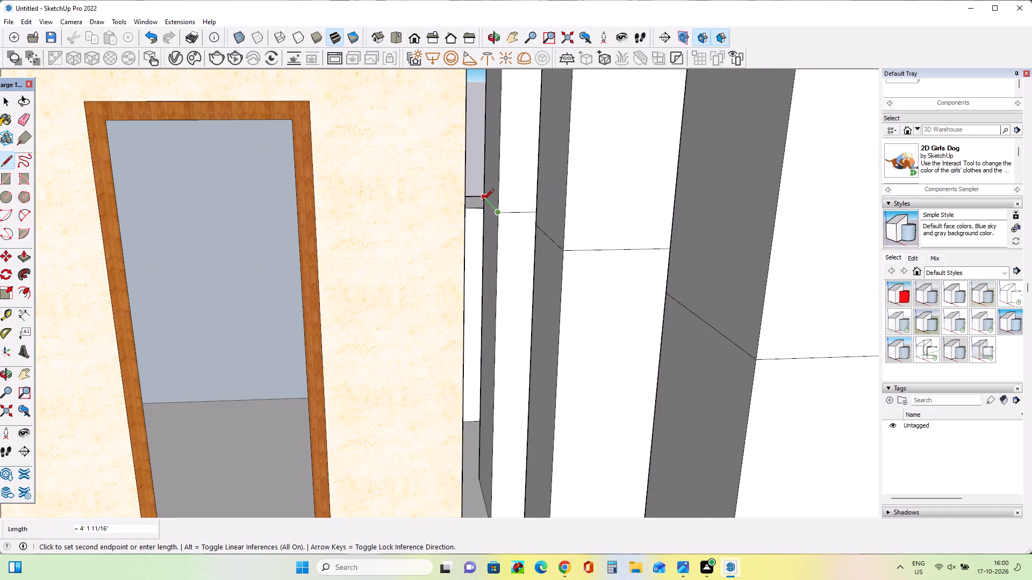
left_click(483, 201)
Paint the front and house-side faces of all four porch columns below the dividing lines with Wood Veneer 01.
middle_click(547, 250)
scroll(547, 251, "down", 10)
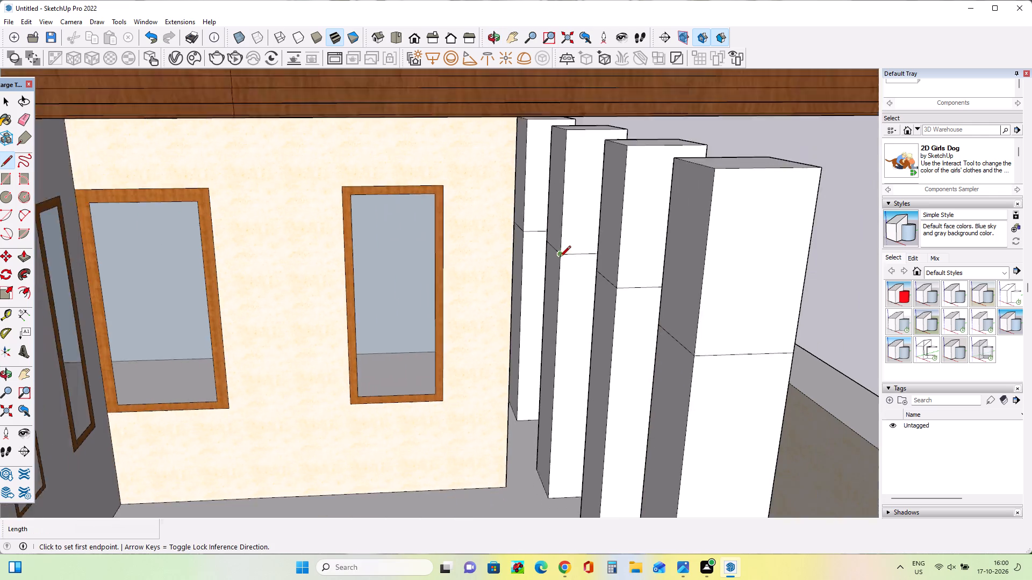
scroll(560, 258, "down", 10)
middle_click_drag(594, 395, 588, 334)
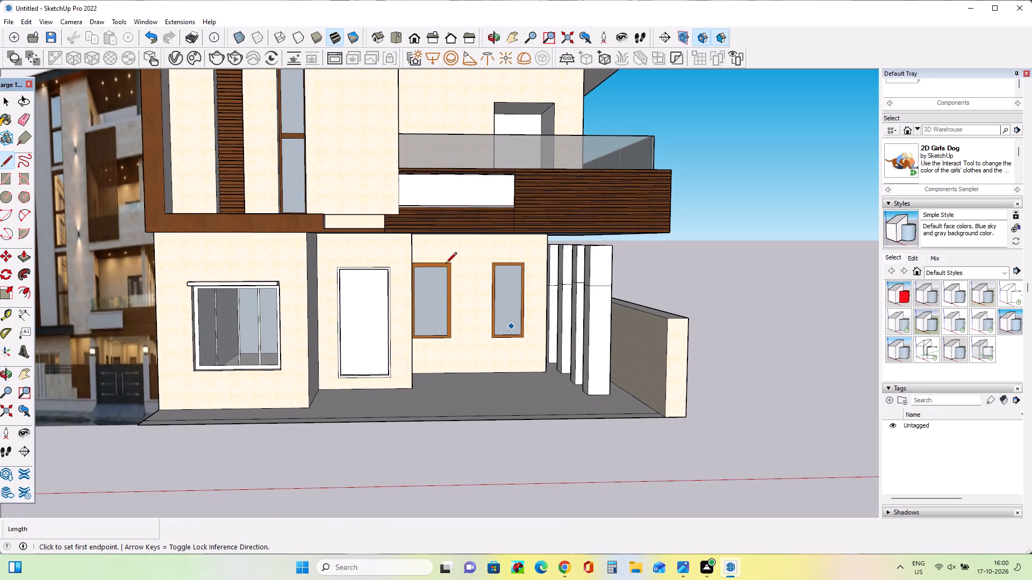
scroll(941, 184, "up", 7)
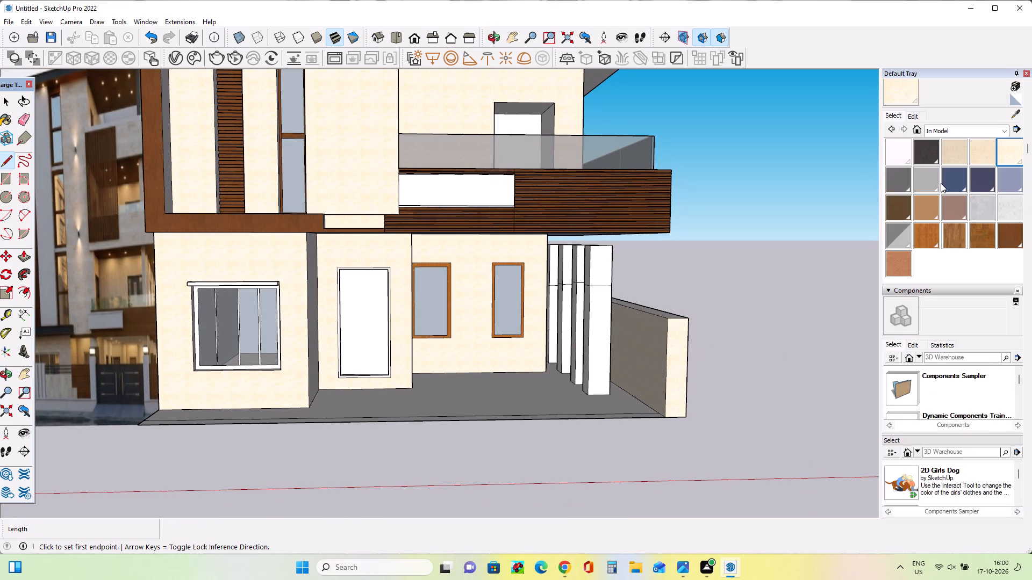
scroll(934, 174, "up", 3)
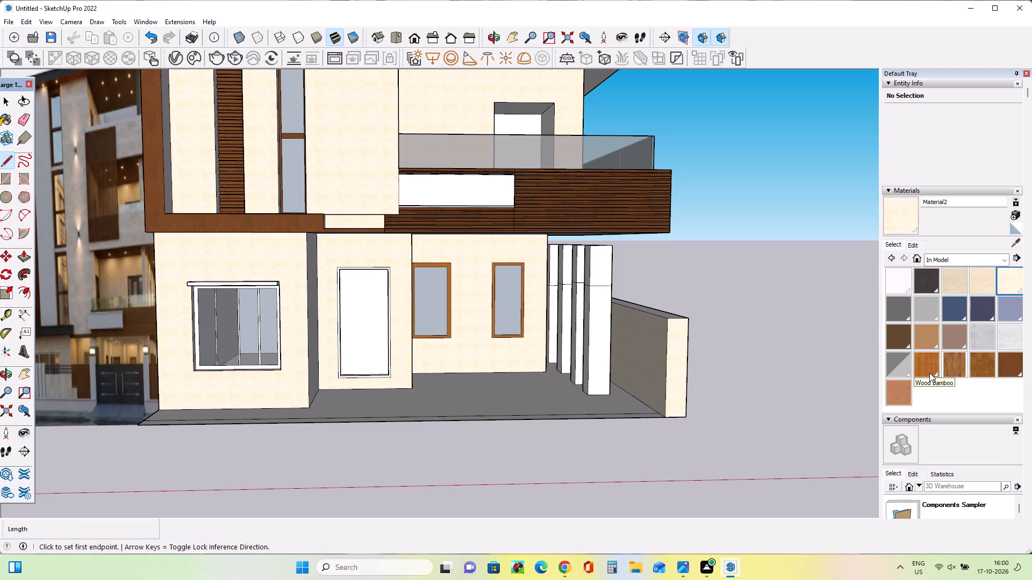
left_click(1010, 369)
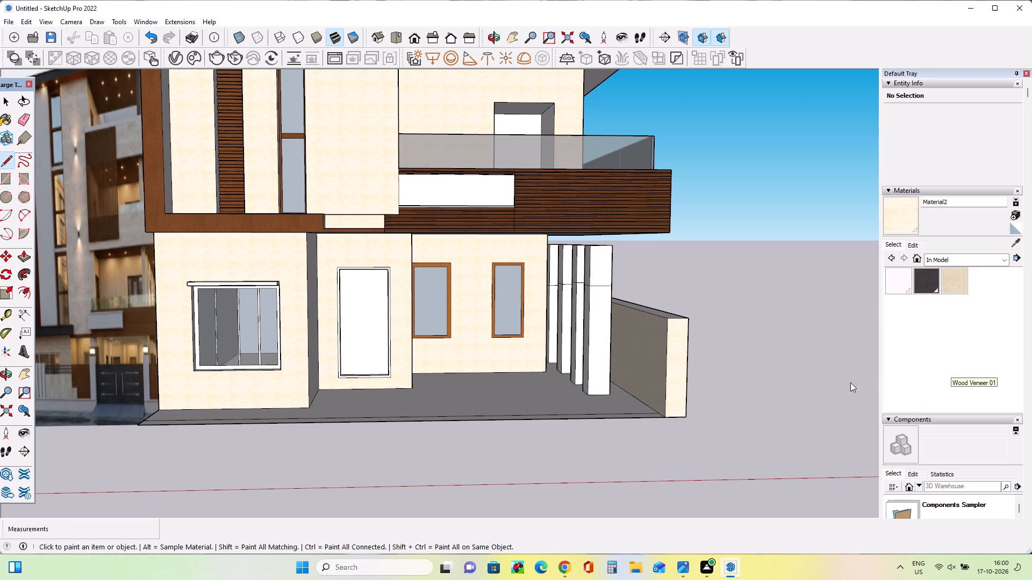
left_click(594, 356)
left_click(577, 347)
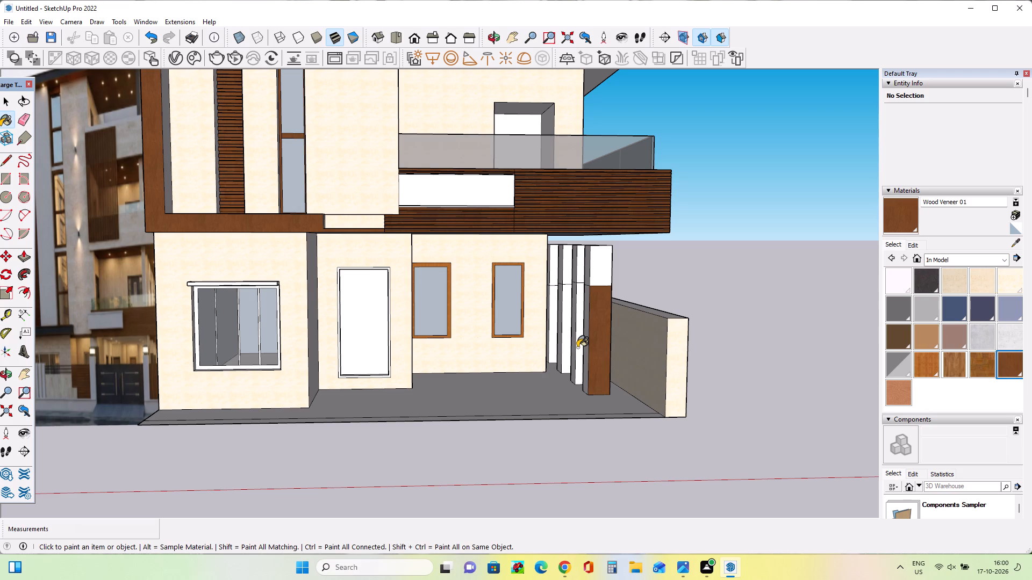
scroll(575, 348, "up", 13)
middle_click_drag(594, 385, 616, 393)
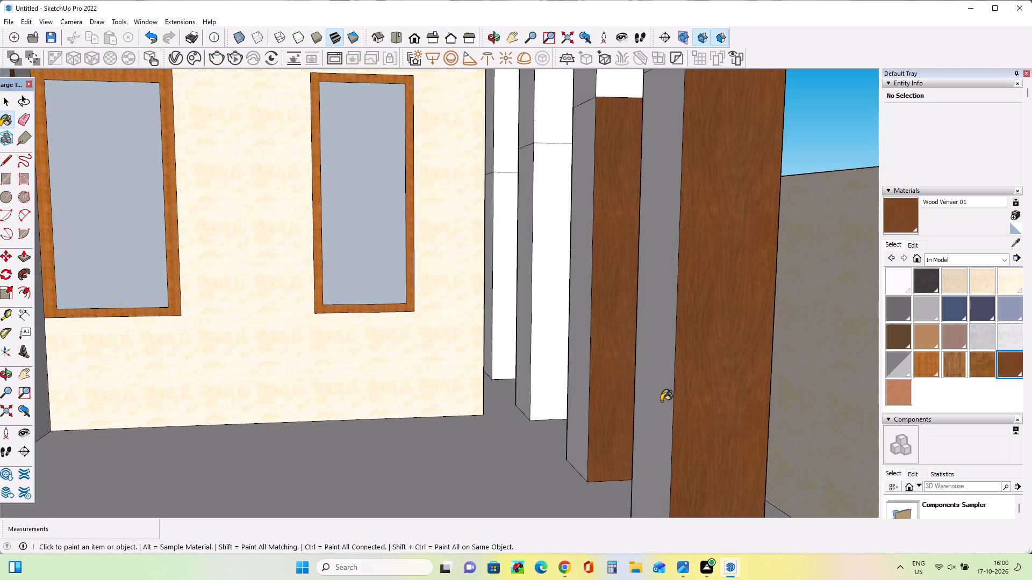
left_click(661, 401)
left_click(579, 363)
left_click(542, 345)
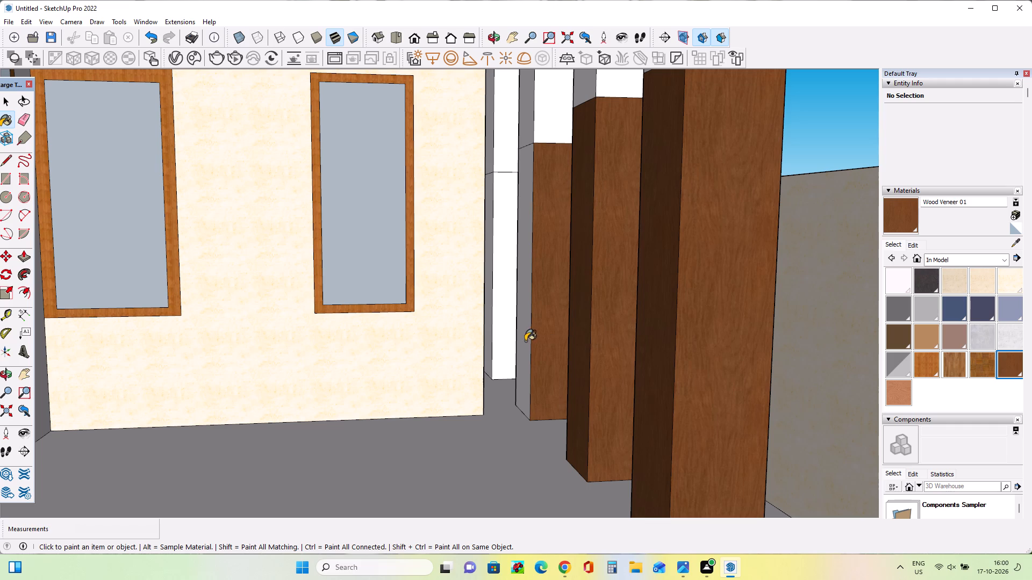
left_click(525, 341)
left_click(498, 331)
left_click(488, 328)
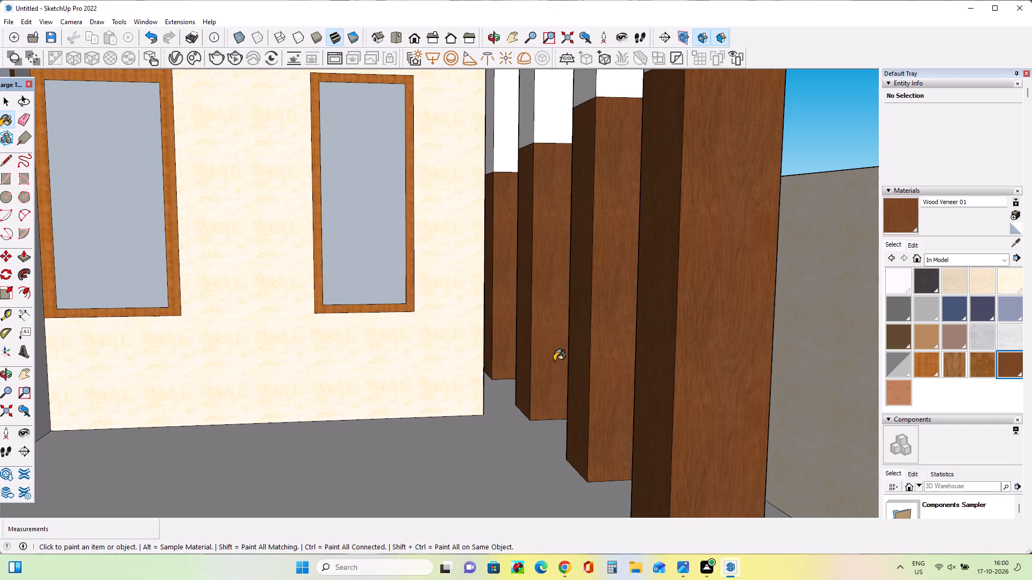
Paint the boundary-wall side faces of the four porch columns with Wood Veneer 01.
middle_click_drag(564, 366, 434, 405)
left_click(446, 371)
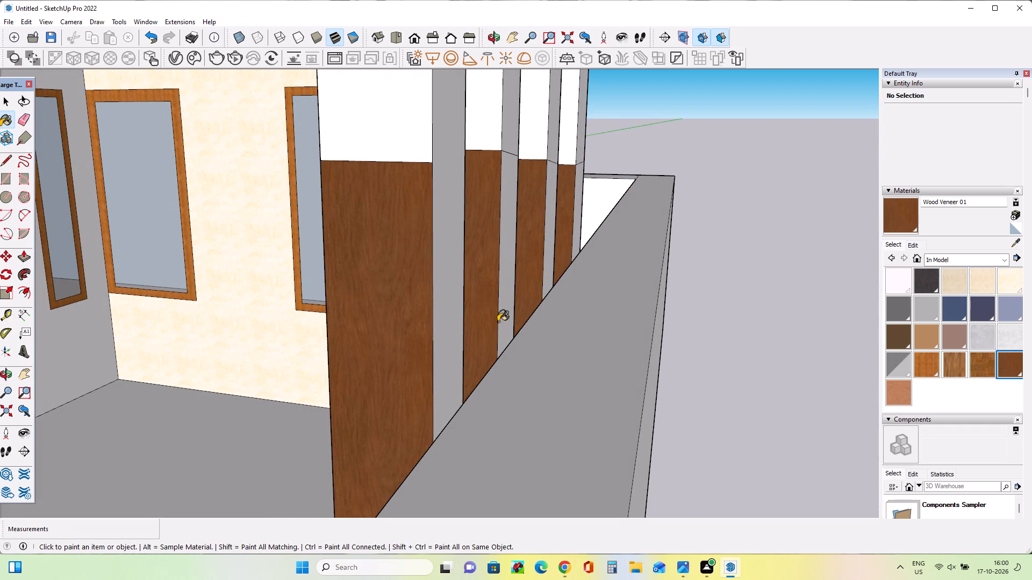
left_click(506, 316)
left_click(548, 278)
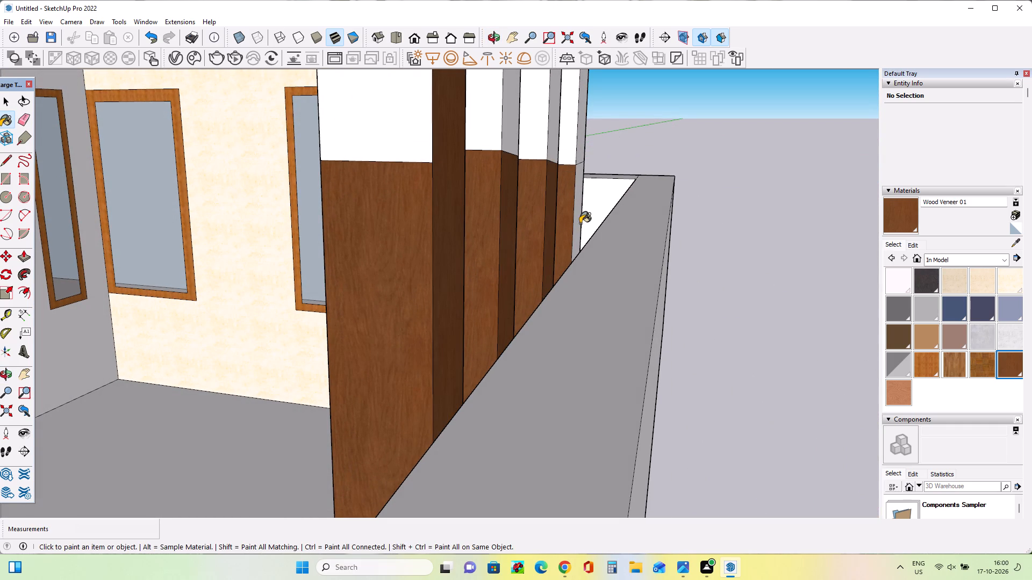
left_click(580, 223)
Paint the tall white panel beside the ground-floor front window with Translucent Glass Gray.
scroll(582, 314, "down", 11)
middle_click_drag(472, 411, 584, 389)
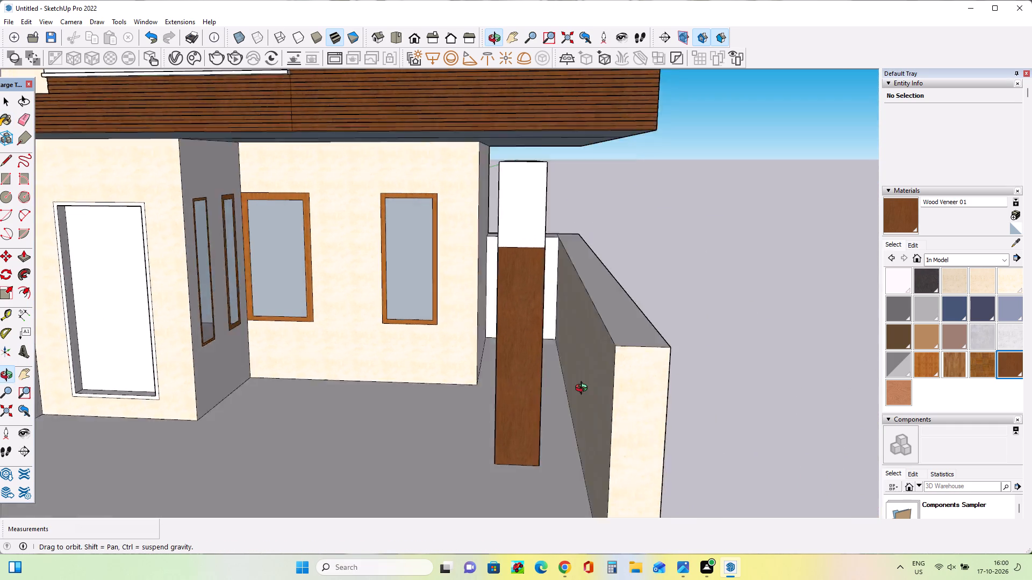
middle_click_drag(584, 389, 630, 445)
scroll(630, 446, "down", 5)
middle_click_drag(611, 432, 601, 356)
scroll(601, 356, "down", 3)
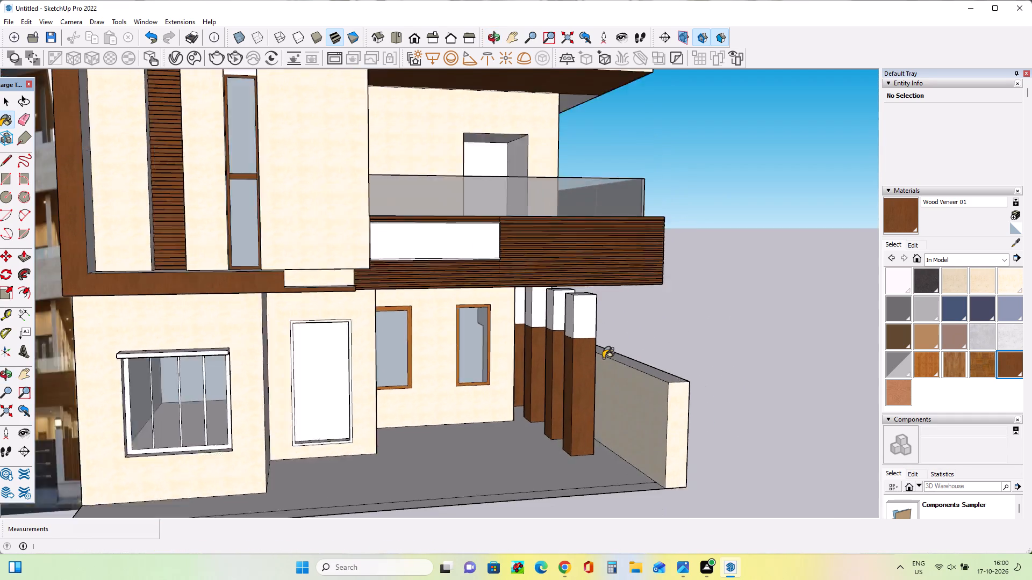
scroll(603, 358, "down", 1)
middle_click_drag(606, 398, 558, 411)
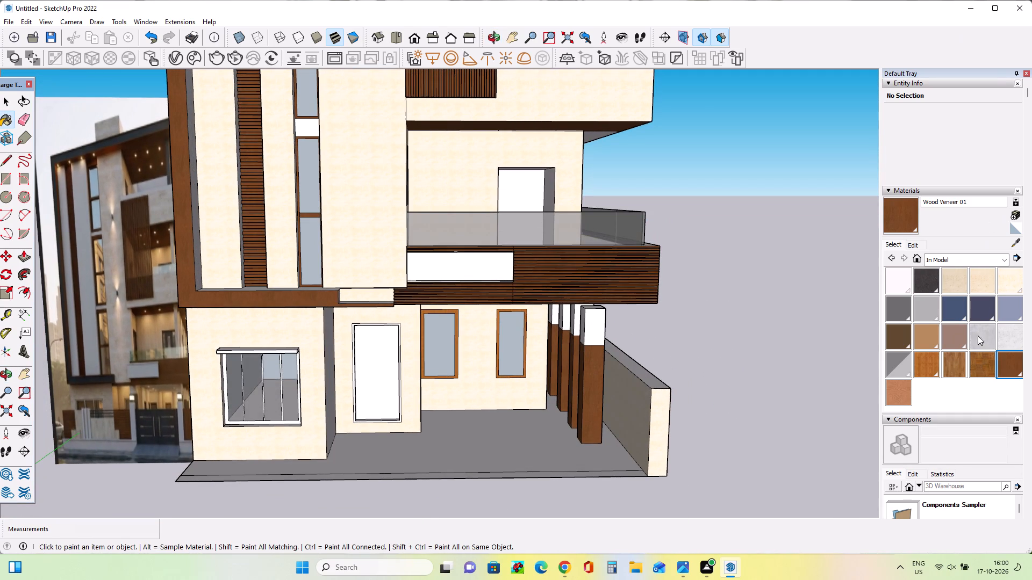
left_click(893, 376)
left_click(365, 366)
Paint the ground-floor front window's frame, the ledge above it and its vertical mullions with Material2.
middle_click_drag(411, 415, 417, 403)
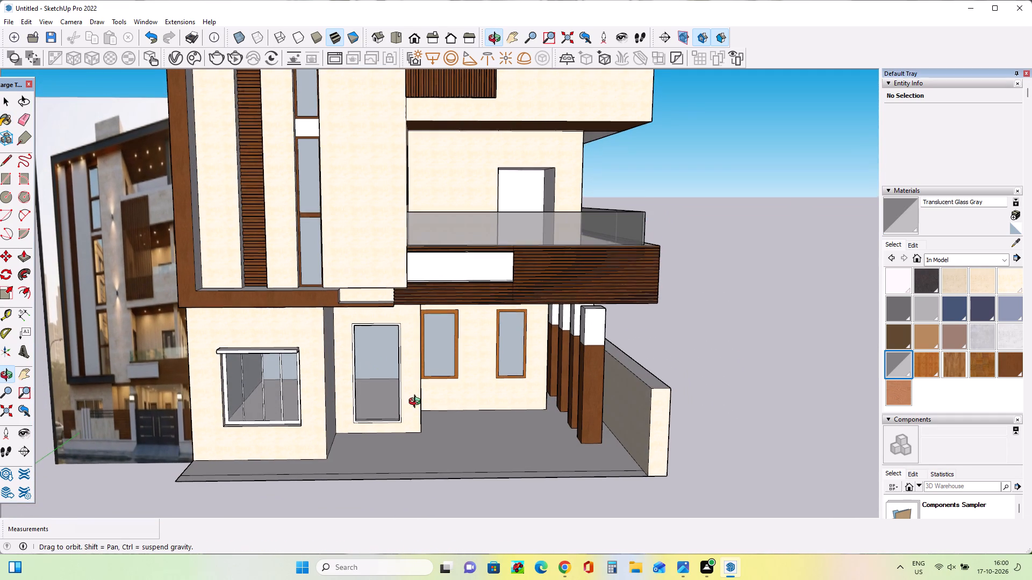
middle_click_drag(417, 403, 445, 381)
scroll(337, 377, "up", 1)
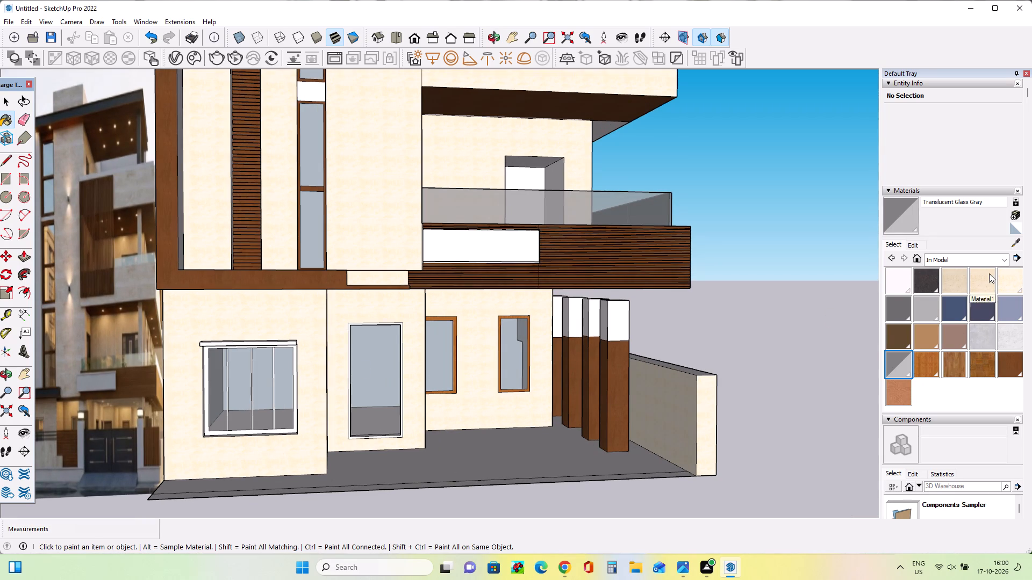
left_click(1007, 280)
scroll(261, 405, "up", 8)
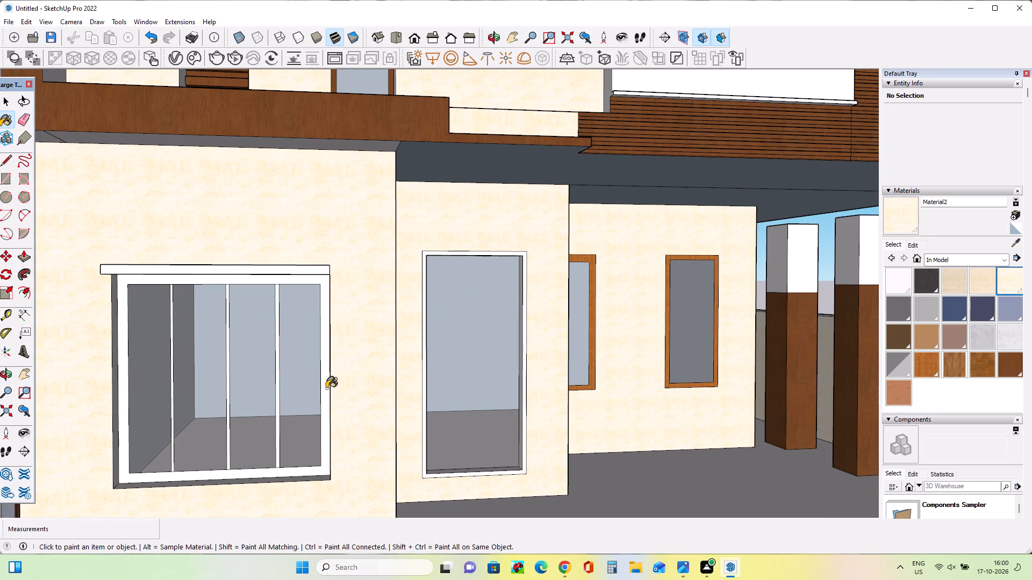
left_click(326, 388)
left_click(311, 271)
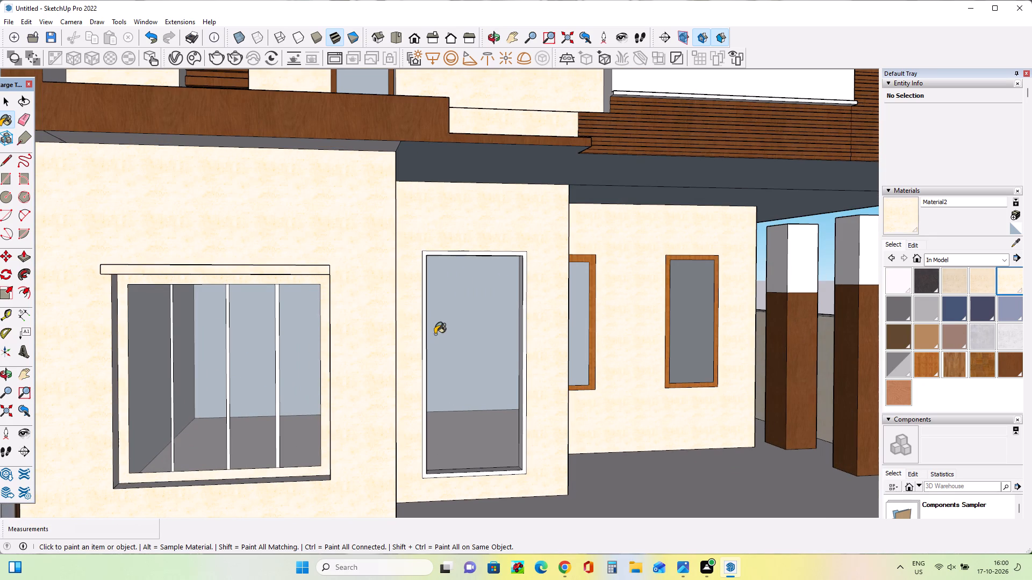
left_click(277, 424)
left_click(226, 419)
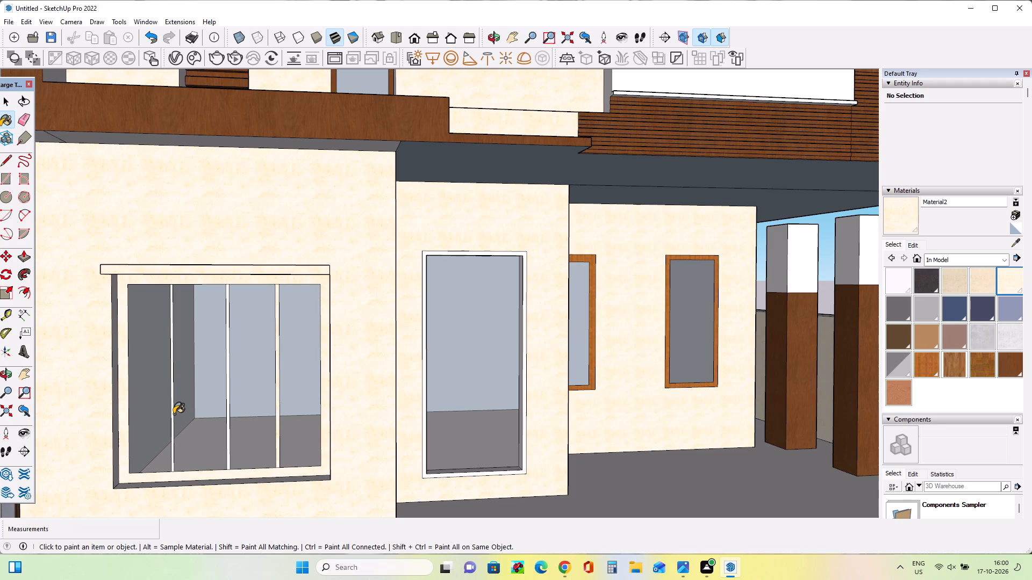
left_click(172, 414)
scroll(173, 414, "up", 4)
left_click(253, 421)
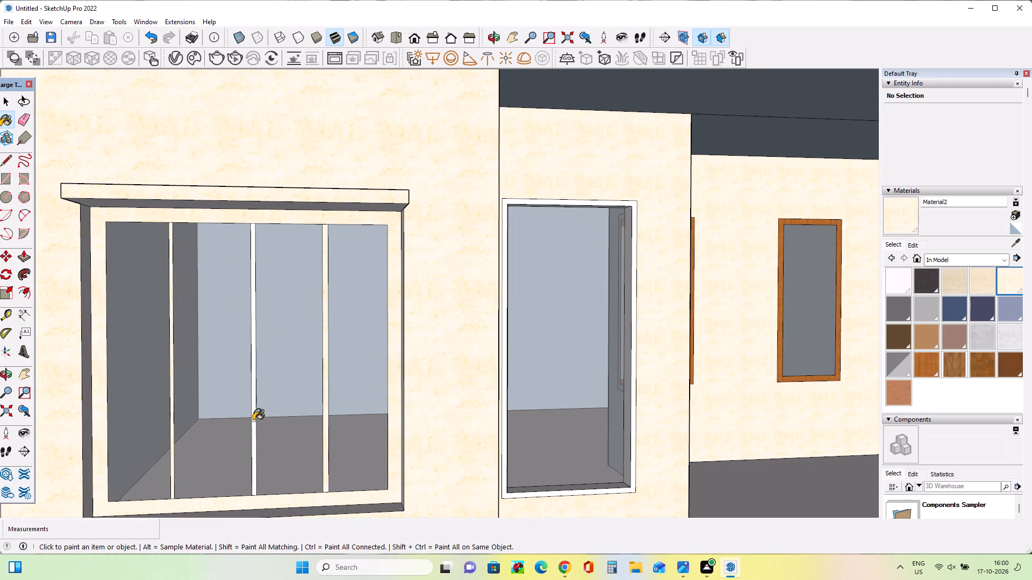
Examine the reference photo's facade to compare its wall and window-strip finishes with the model.
scroll(261, 424, "down", 17)
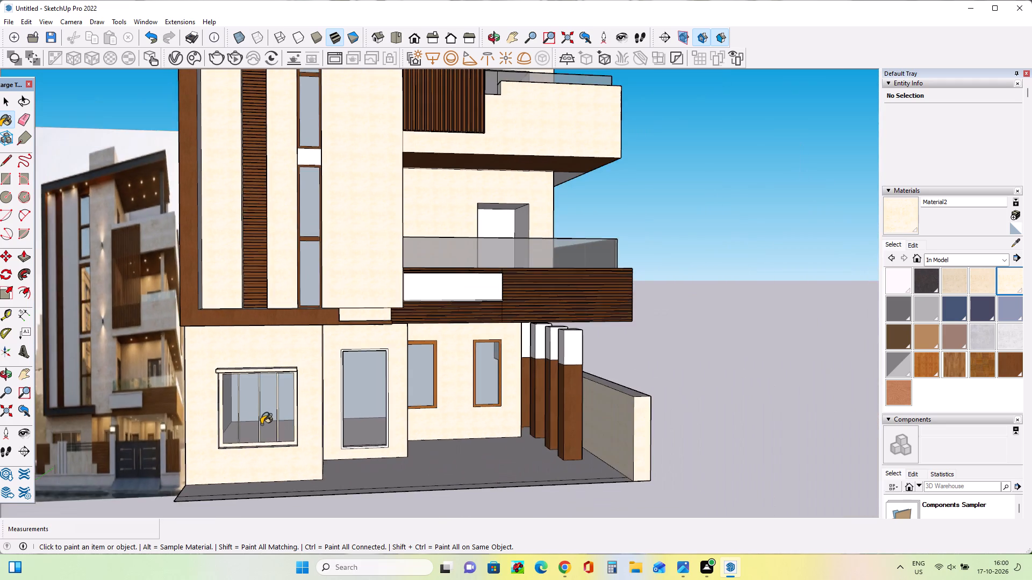
scroll(261, 424, "down", 4)
middle_click_drag(264, 429, 285, 437)
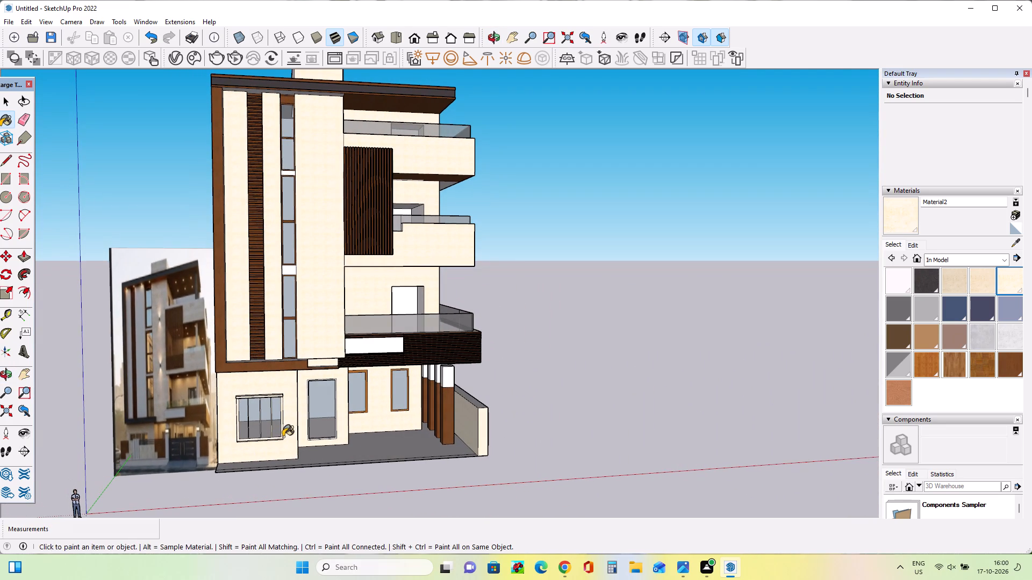
middle_click_drag(268, 419, 262, 412)
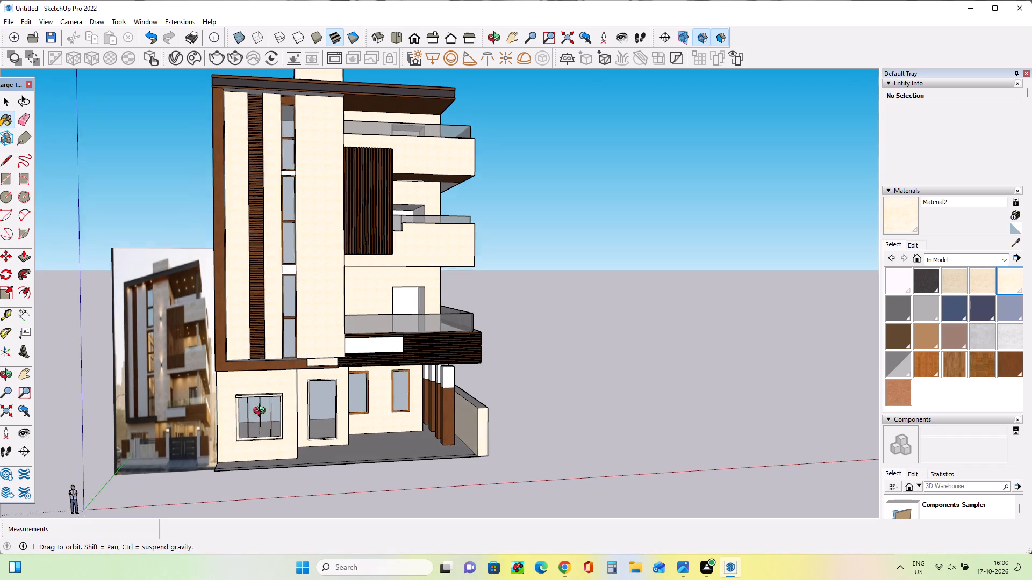
middle_click_drag(262, 412, 261, 403)
scroll(149, 377, "up", 18)
scroll(152, 390, "down", 2)
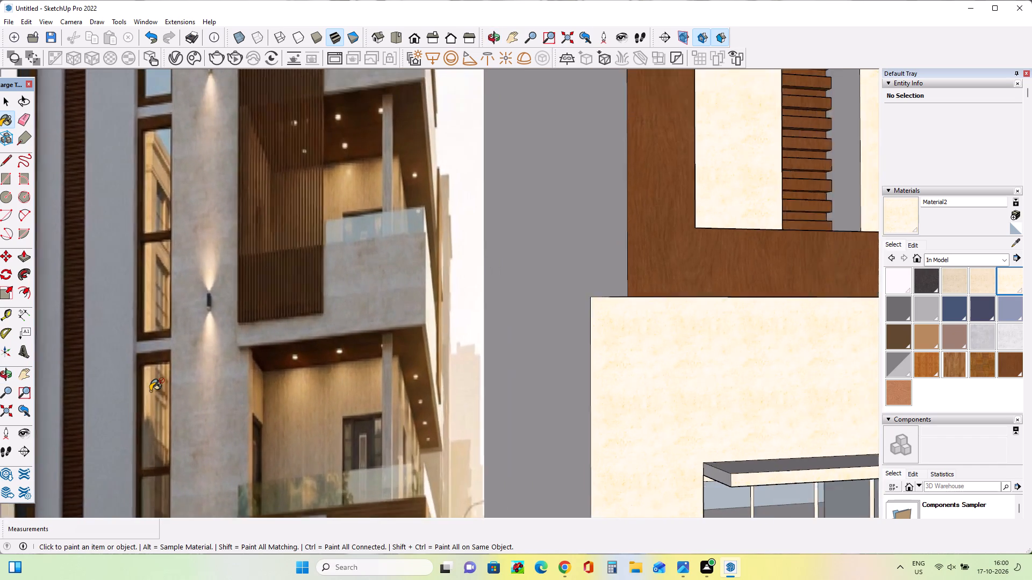
scroll(152, 390, "down", 7)
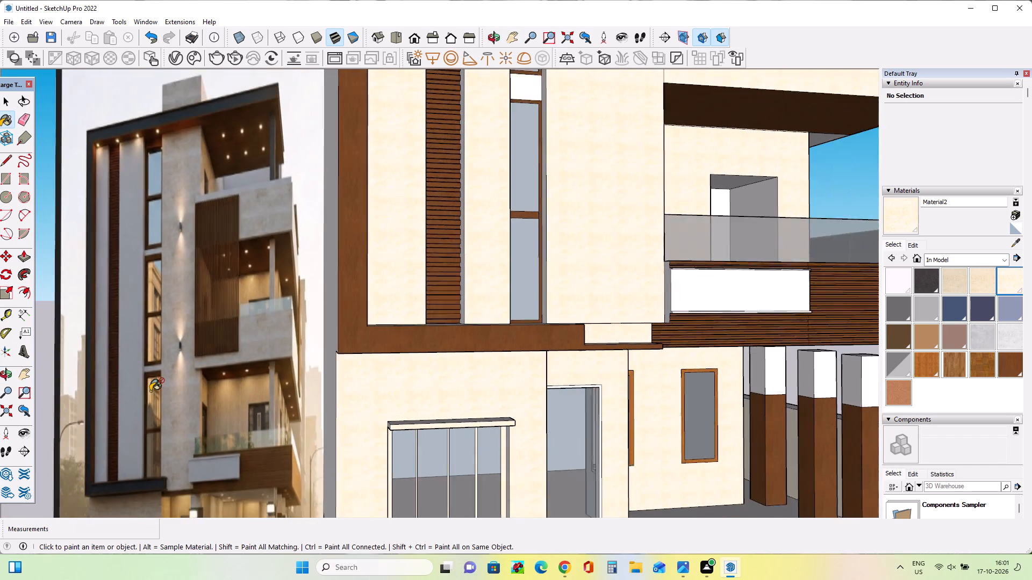
scroll(152, 390, "down", 1)
scroll(138, 389, "up", 8)
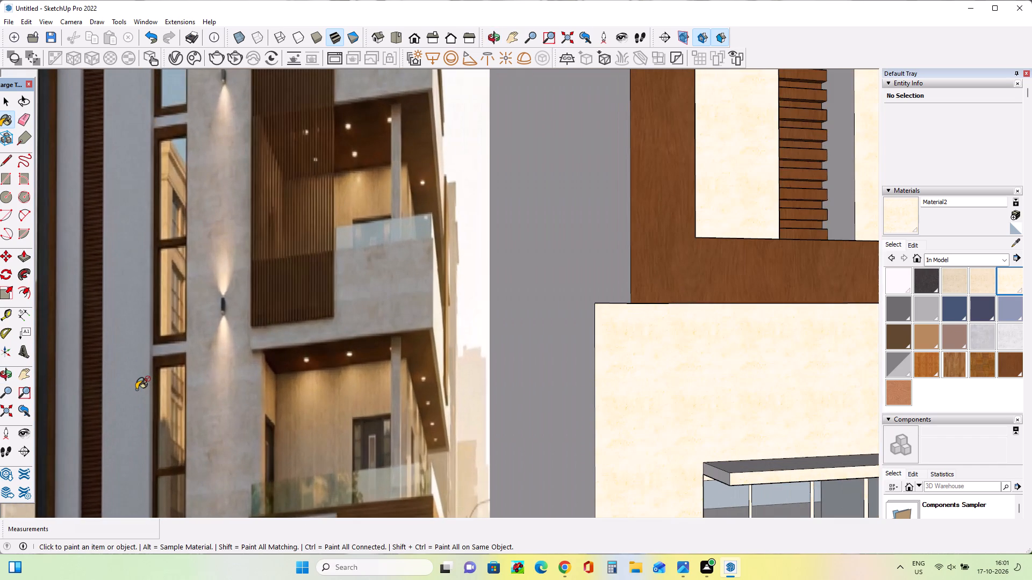
scroll(138, 389, "down", 15)
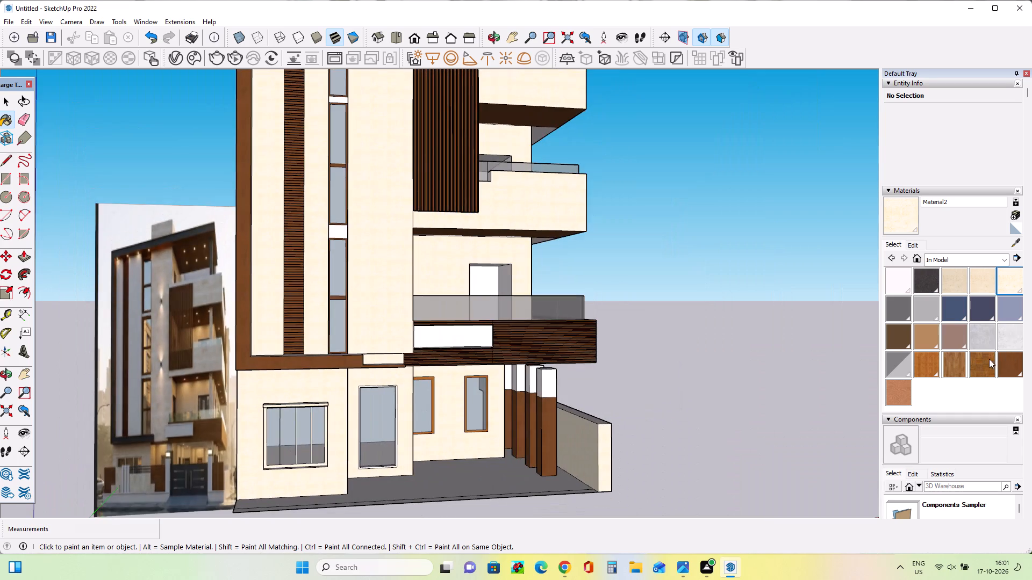
Paint the two wall strips flanking the horizontal-slat column and the white panels between the tall windows with Polished Concrete Old.
left_click(1013, 344)
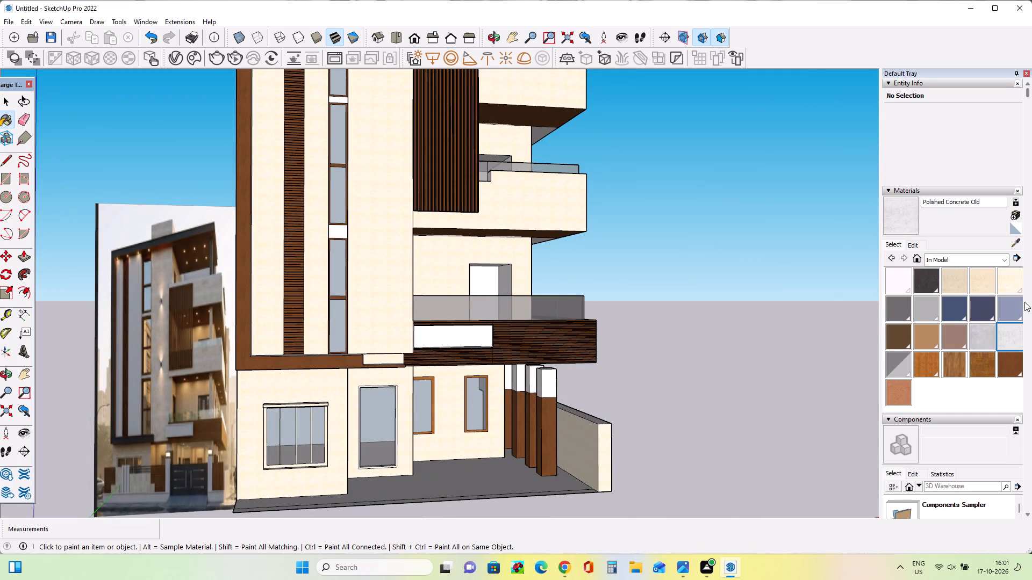
left_click(279, 287)
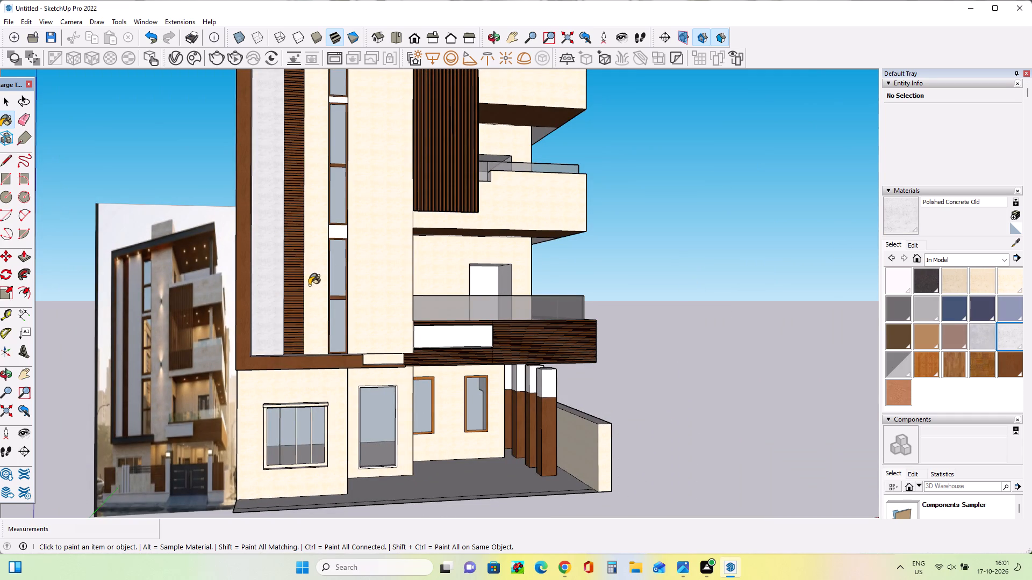
left_click(310, 286)
middle_click_drag(346, 323, 325, 330)
left_click(339, 236)
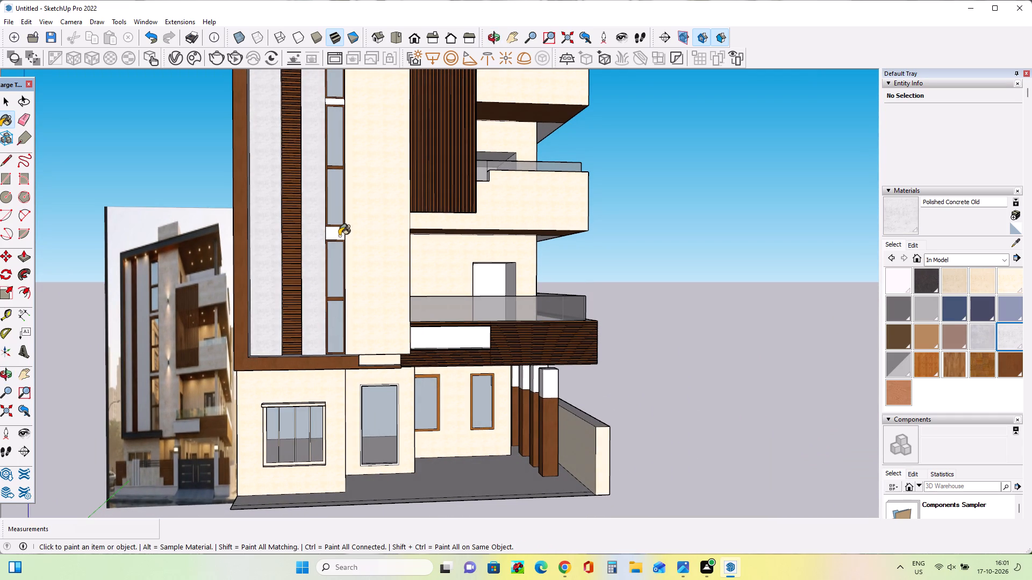
left_click(342, 103)
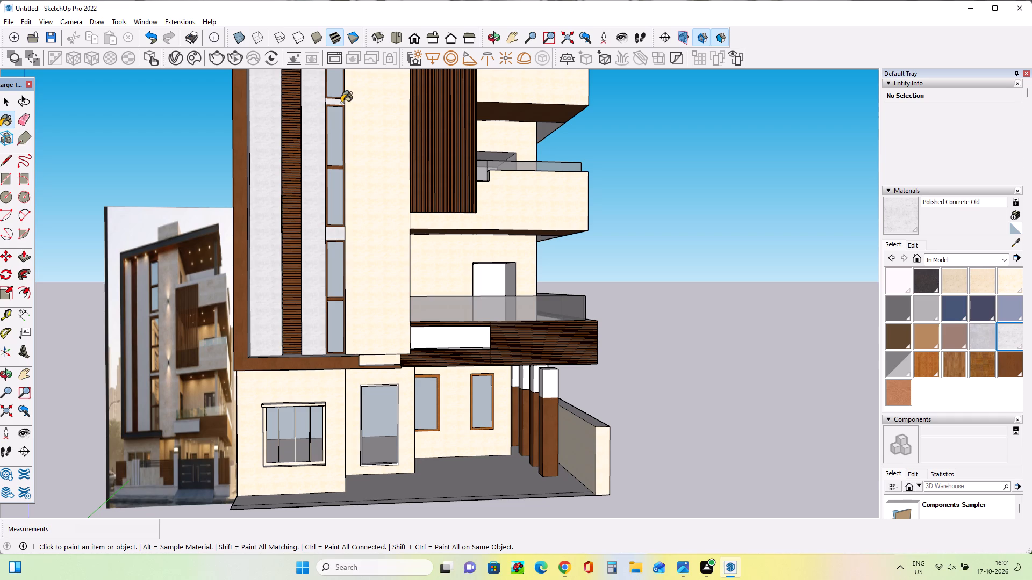
Examine the reference photo's lower balcony and projecting white panel against the model.
scroll(342, 278, "down", 15)
scroll(330, 199, "up", 3)
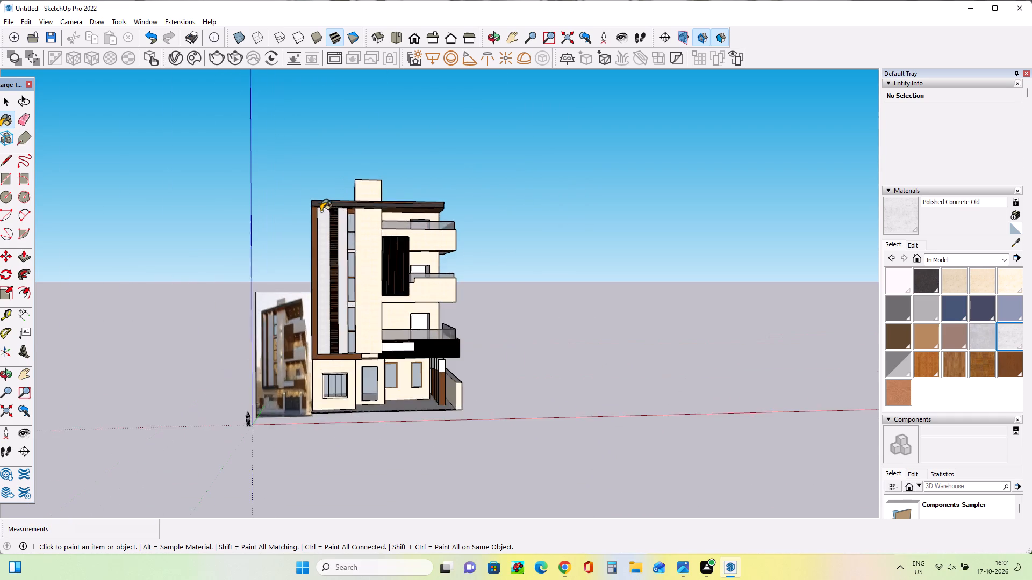
scroll(321, 211, "up", 6)
scroll(207, 568, "up", 5)
scroll(281, 477, "up", 6)
scroll(281, 472, "down", 1)
scroll(281, 472, "up", 4)
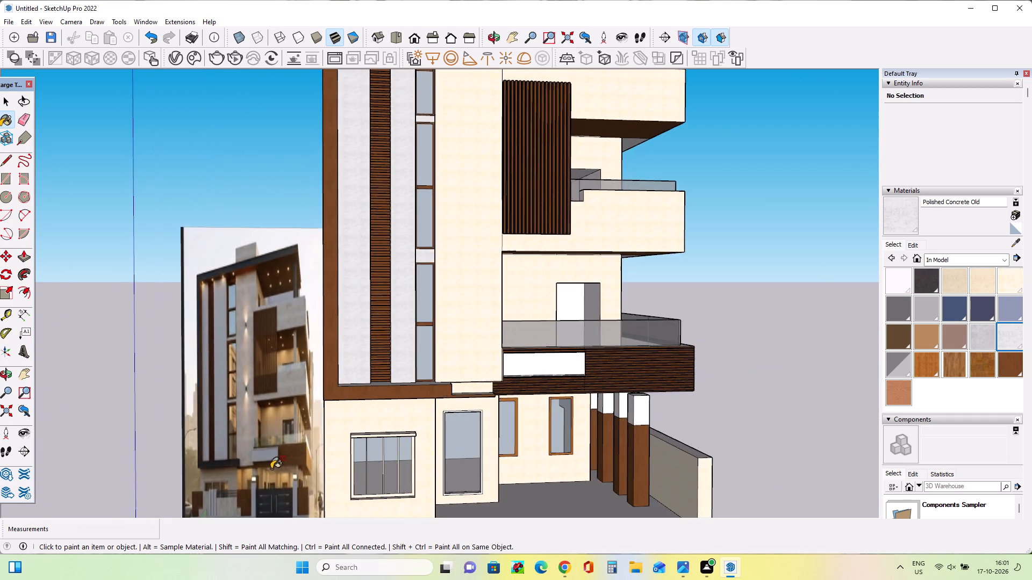
scroll(273, 468, "up", 6)
scroll(193, 441, "down", 8)
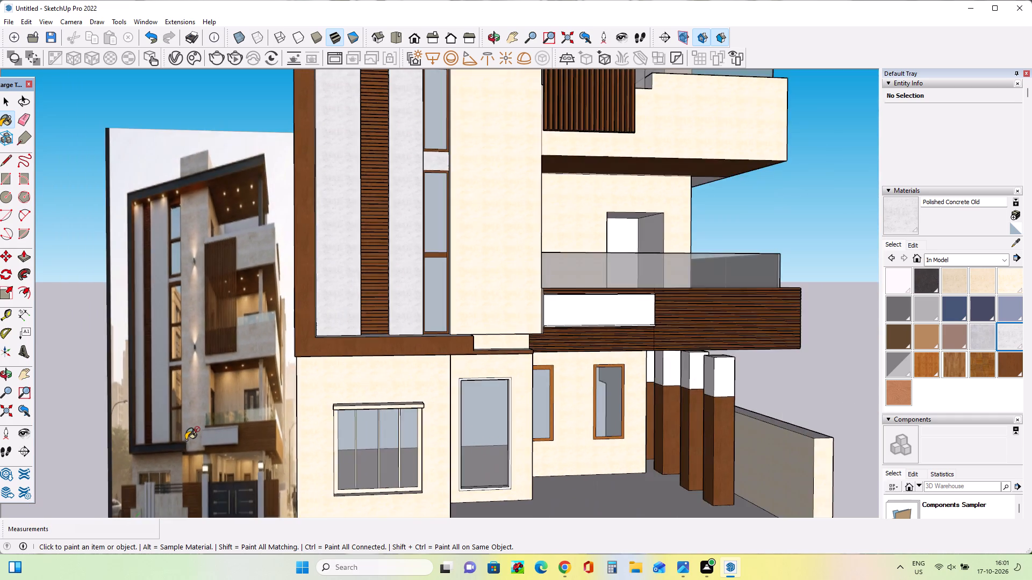
scroll(185, 437, "down", 7)
middle_click_drag(390, 390, 386, 398)
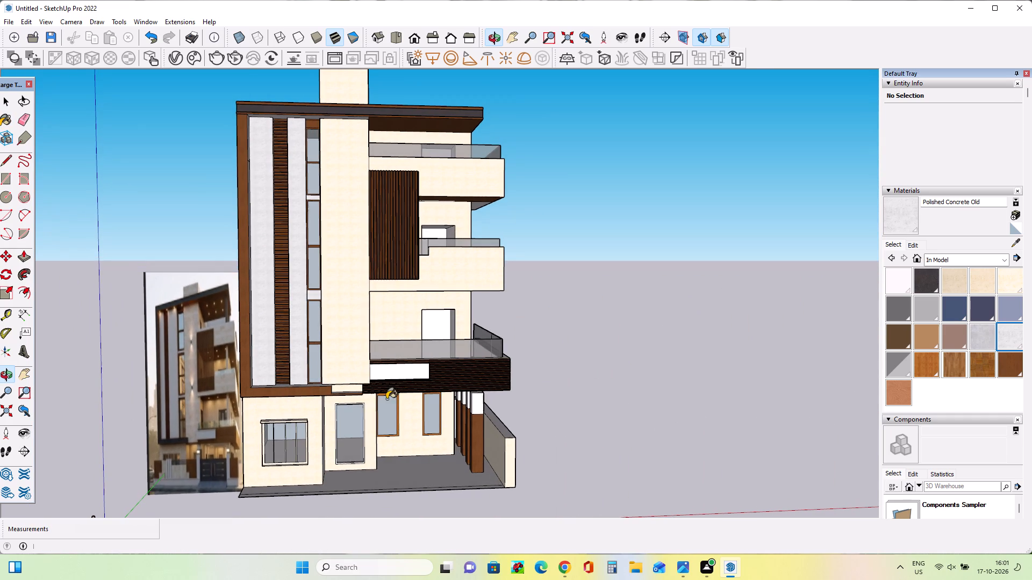
Paint the front face and the top and bottom trim of the white panel on the lowest balcony with Polished Concrete Old.
left_click(1021, 333)
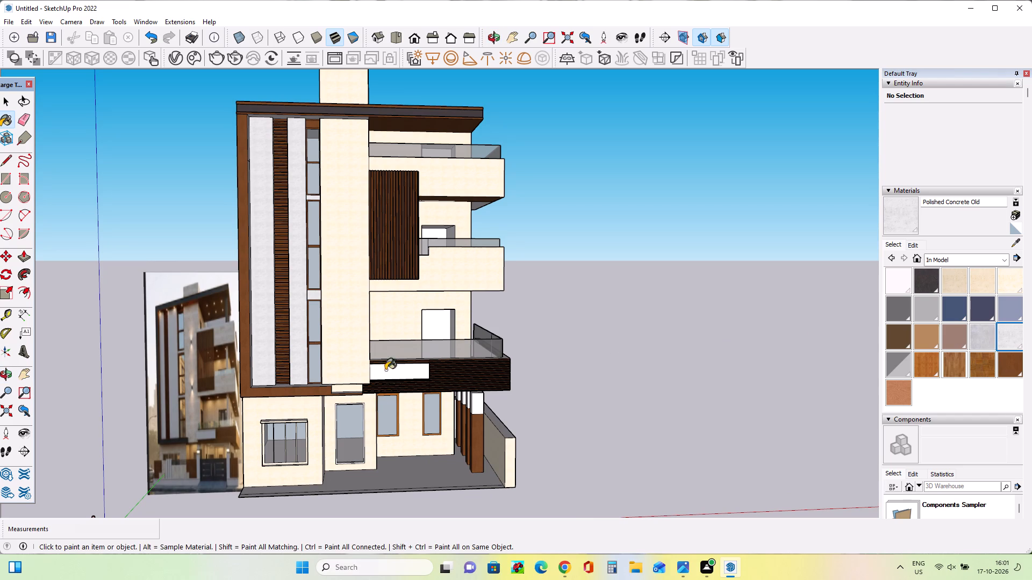
left_click(389, 376)
scroll(418, 370, "up", 17)
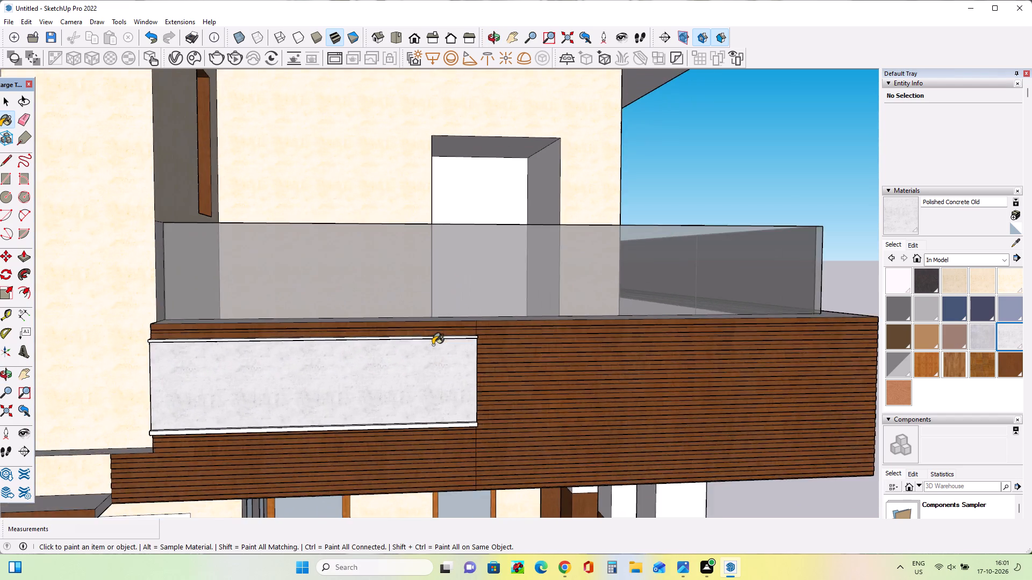
scroll(433, 345, "up", 3)
left_click(448, 333)
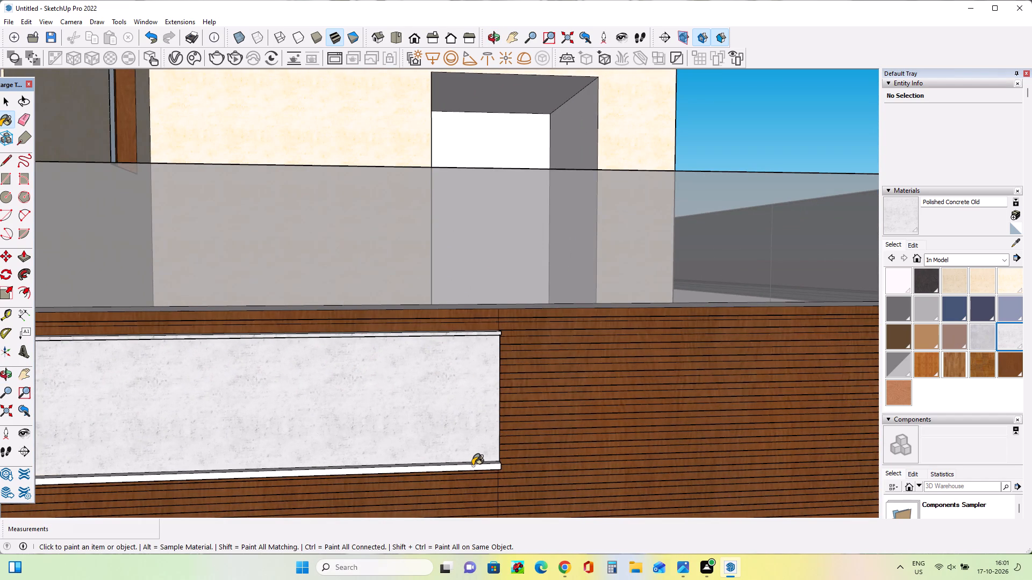
left_click(472, 466)
Compare the painted front facade with the reference photo.
scroll(270, 325, "down", 11)
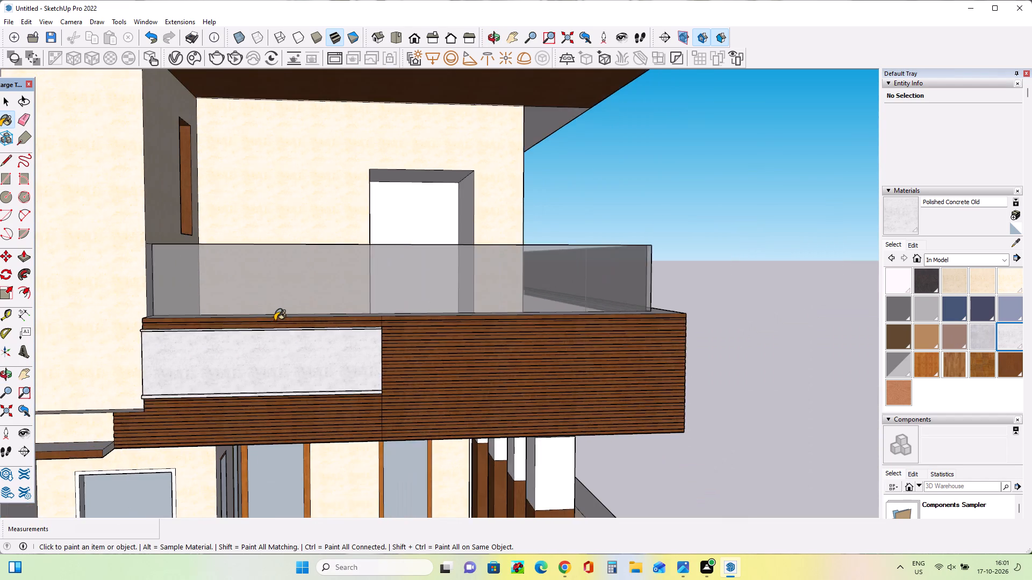
scroll(275, 321, "down", 2)
scroll(388, 298, "down", 9)
middle_click_drag(275, 385, 308, 380)
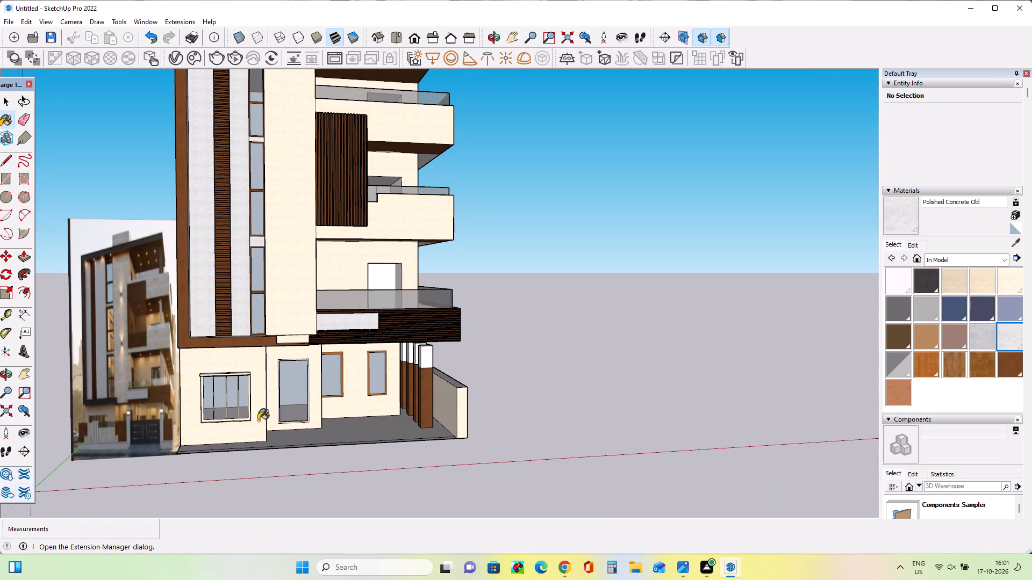
scroll(219, 418, "up", 3)
scroll(219, 418, "down", 4)
middle_click_drag(219, 418, 225, 426)
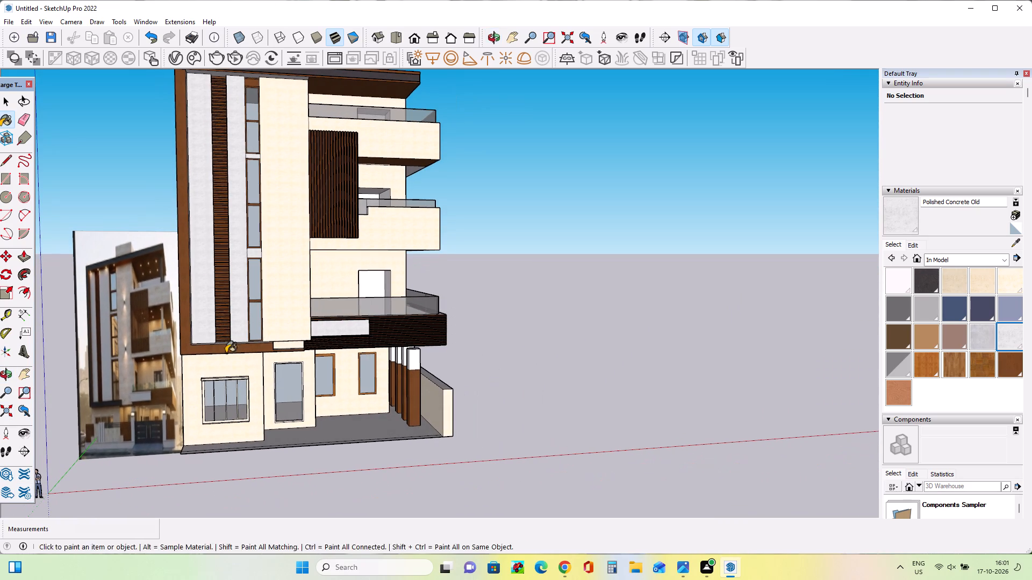
Examine the boundary wall, gate posts and gate in the reference photo against the model's ground-floor front.
left_click(6, 176)
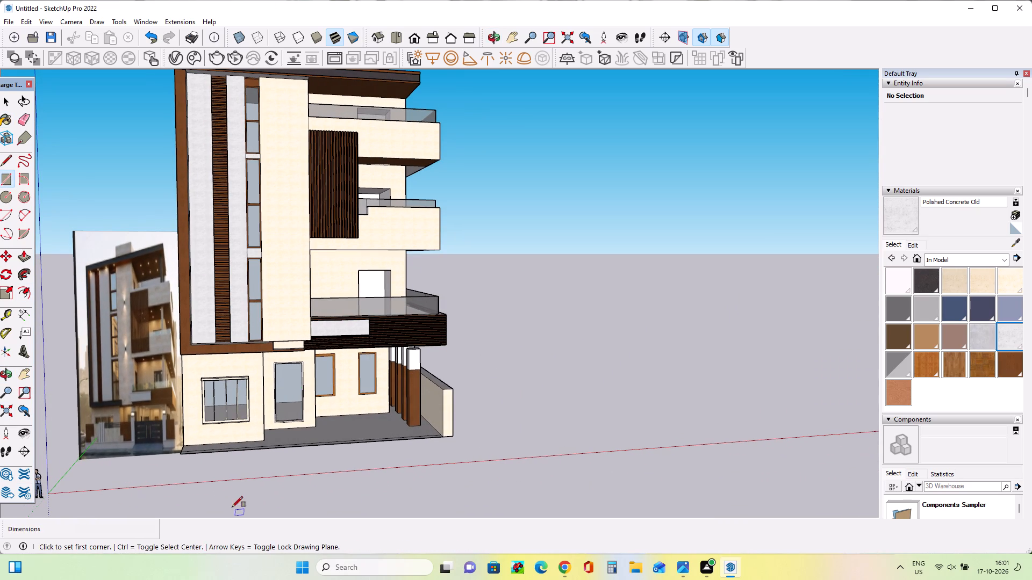
middle_click_drag(242, 490, 264, 474)
scroll(63, 475, "up", 15)
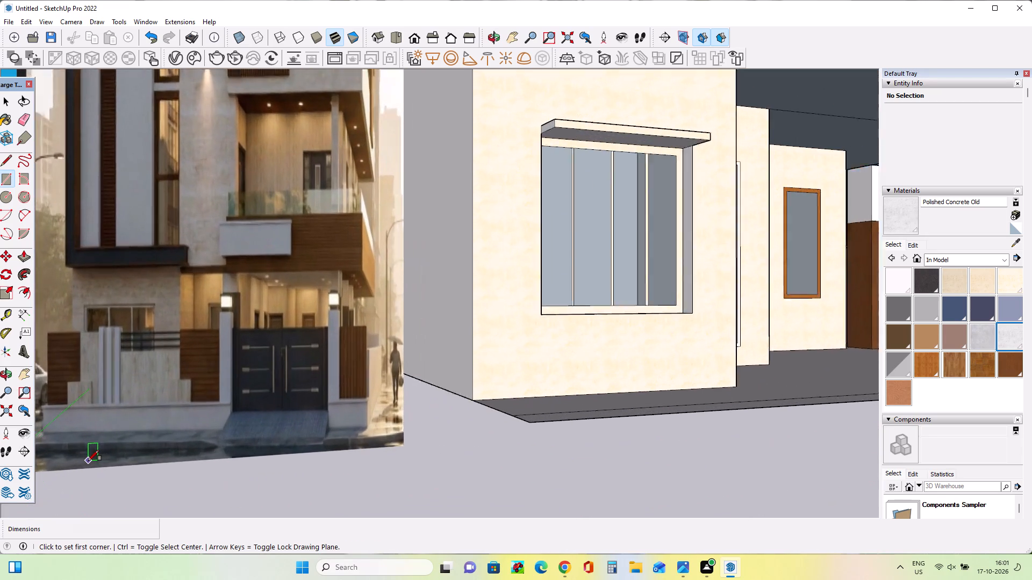
scroll(88, 461, "up", 3)
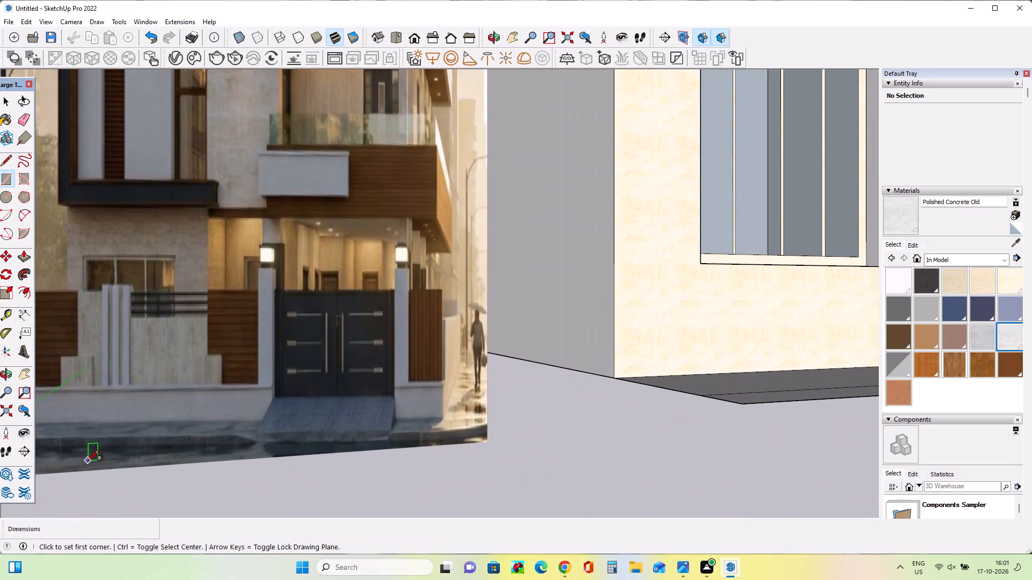
scroll(88, 461, "down", 4)
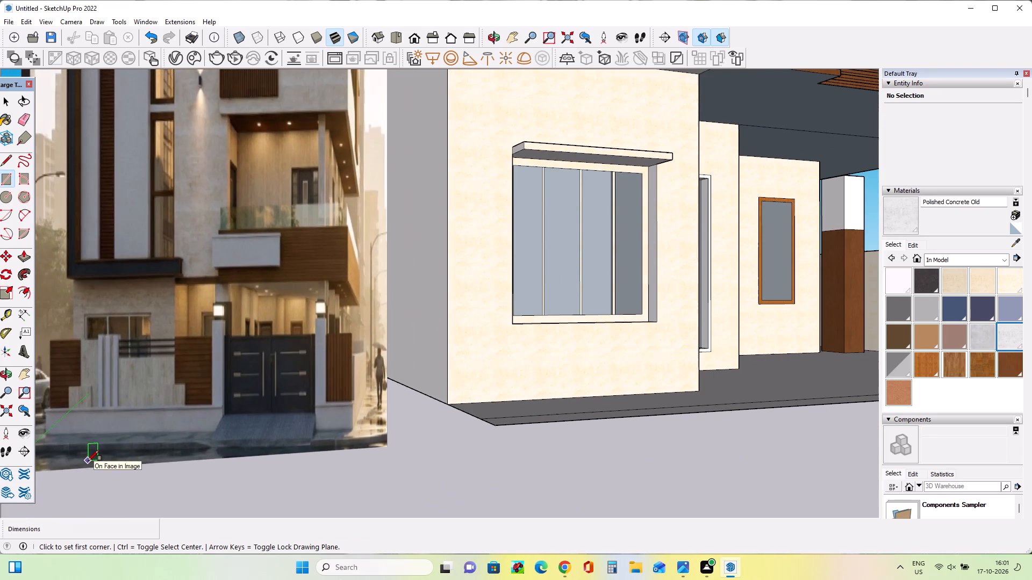
middle_click_drag(90, 460, 92, 458)
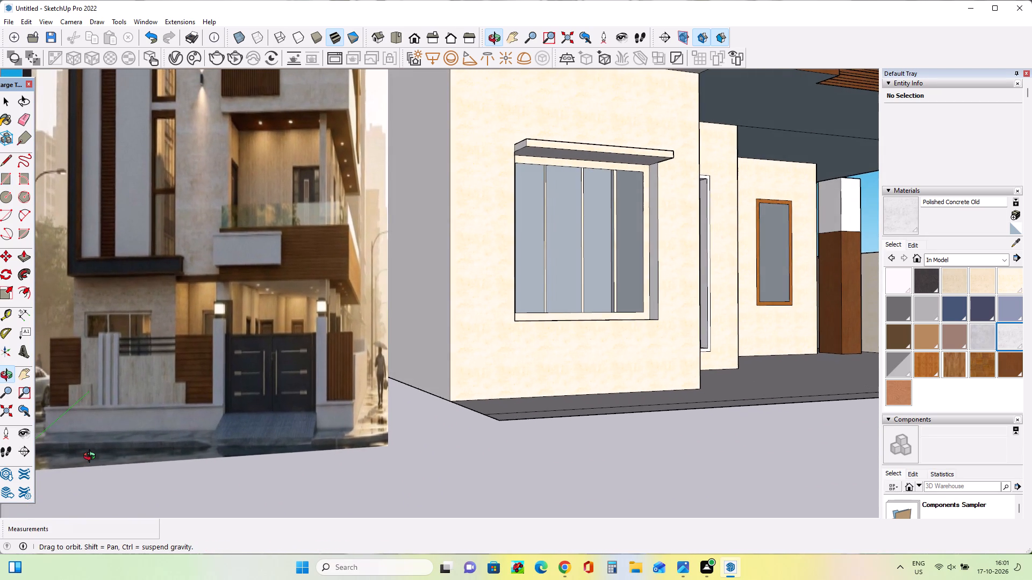
middle_click_drag(92, 458, 81, 463)
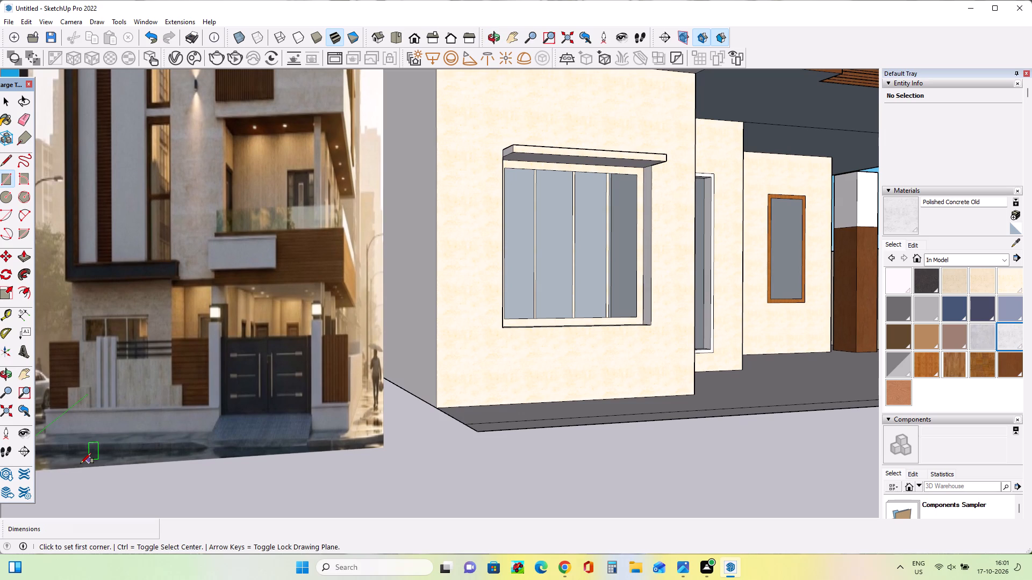
scroll(81, 463, "down", 12)
middle_click_drag(177, 463, 153, 535)
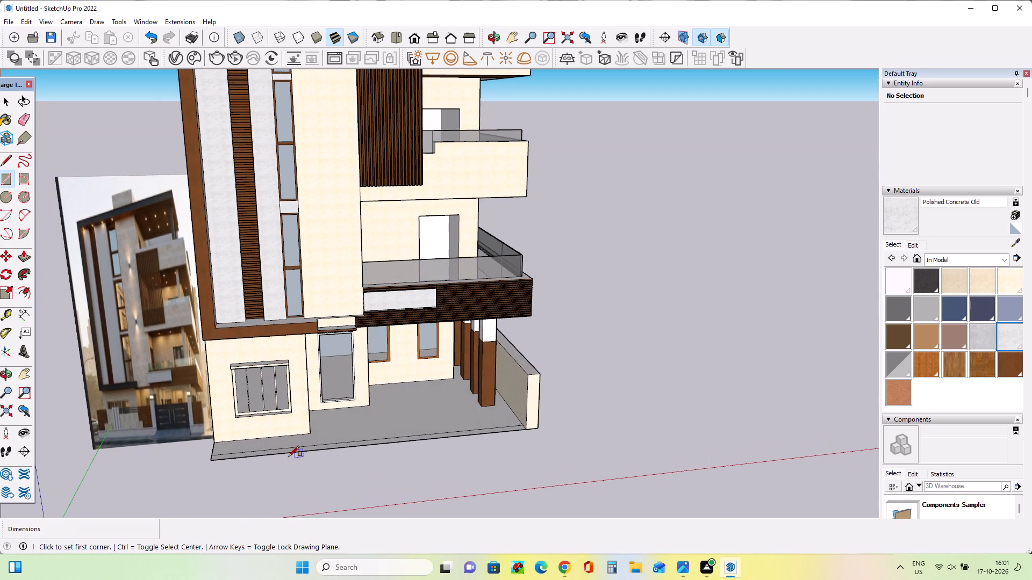
Push/Pull the narrow strip along the plot's front edge up 10' 4" to form the front boundary wall.
left_click(25, 256)
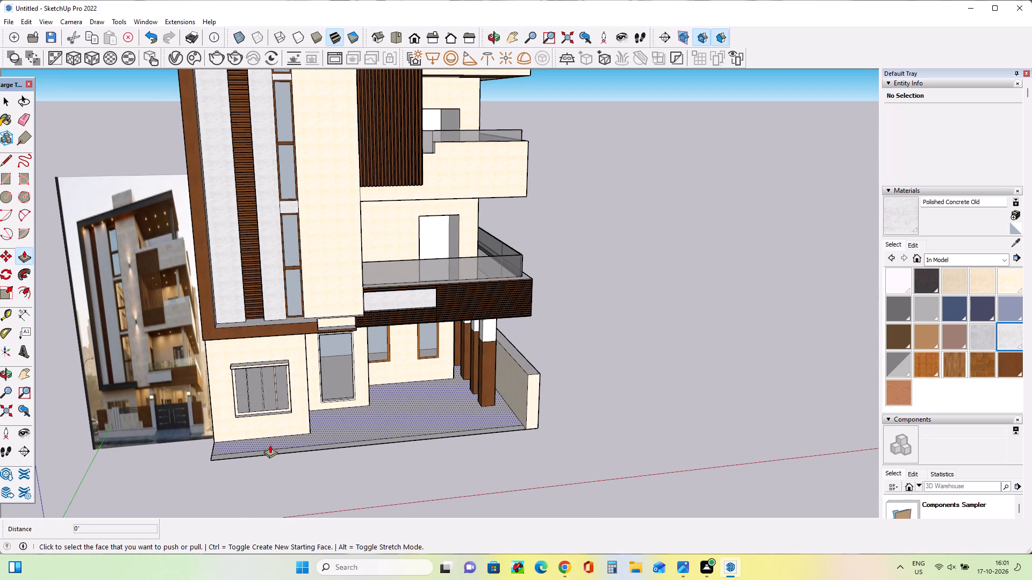
left_click(269, 453)
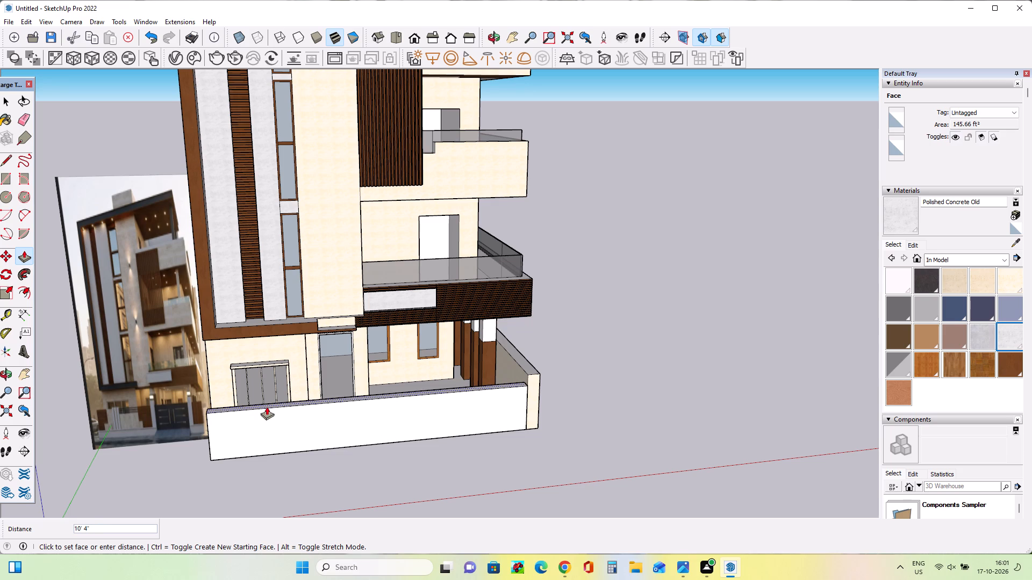
left_click(267, 407)
middle_click_drag(279, 452, 333, 431)
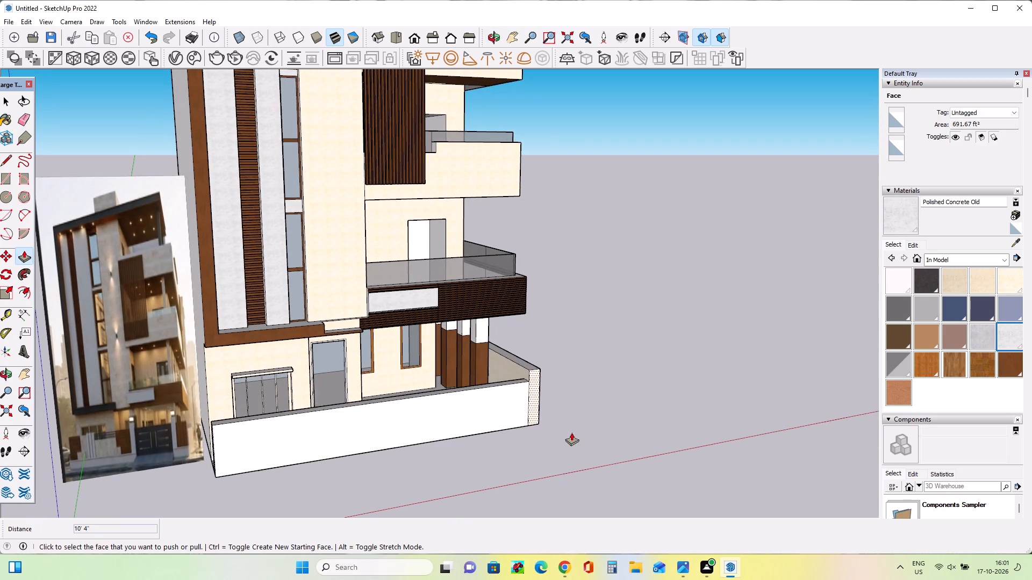
Lower the top face of the side boundary wall by about 7 3/8" towards the front wall's height.
middle_click_drag(572, 432, 412, 448)
left_click(530, 374)
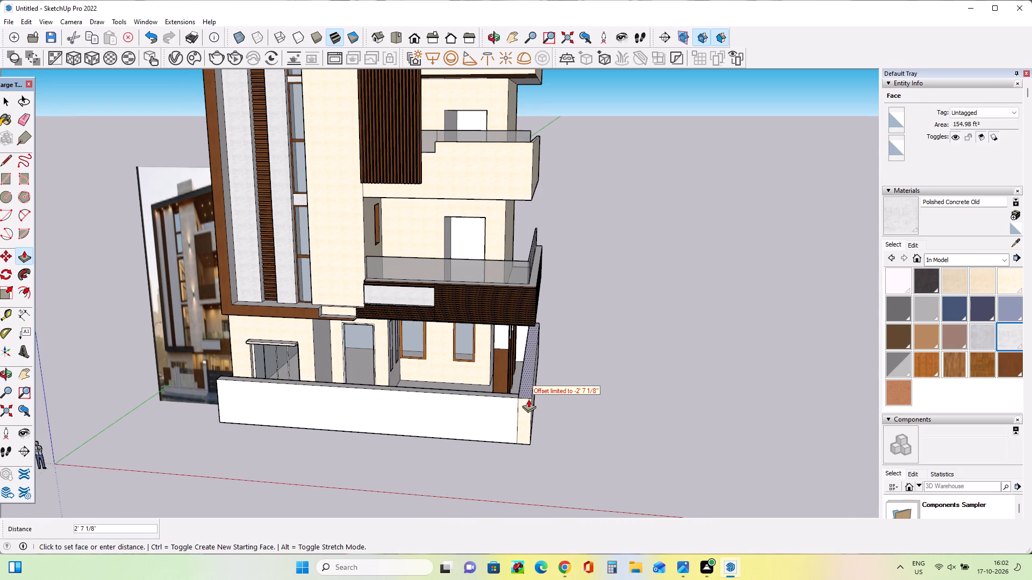
left_click(527, 389)
left_click(527, 390)
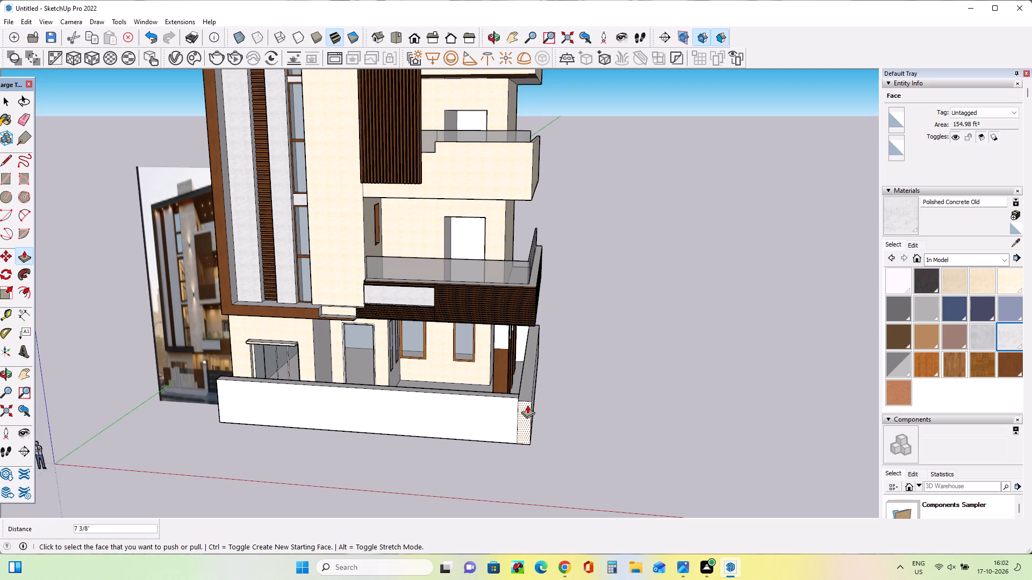
Push/Pull the cream front end of the side boundary wall flush with the front boundary wall's outer face.
left_click(527, 405)
middle_click_drag(569, 409, 600, 380)
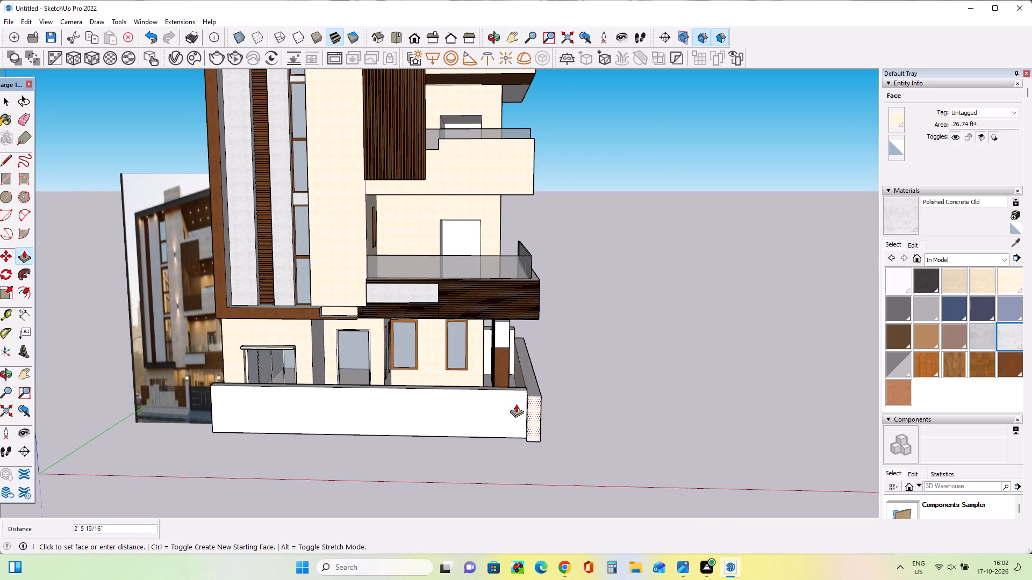
left_click(498, 398)
middle_click_drag(603, 412, 483, 429)
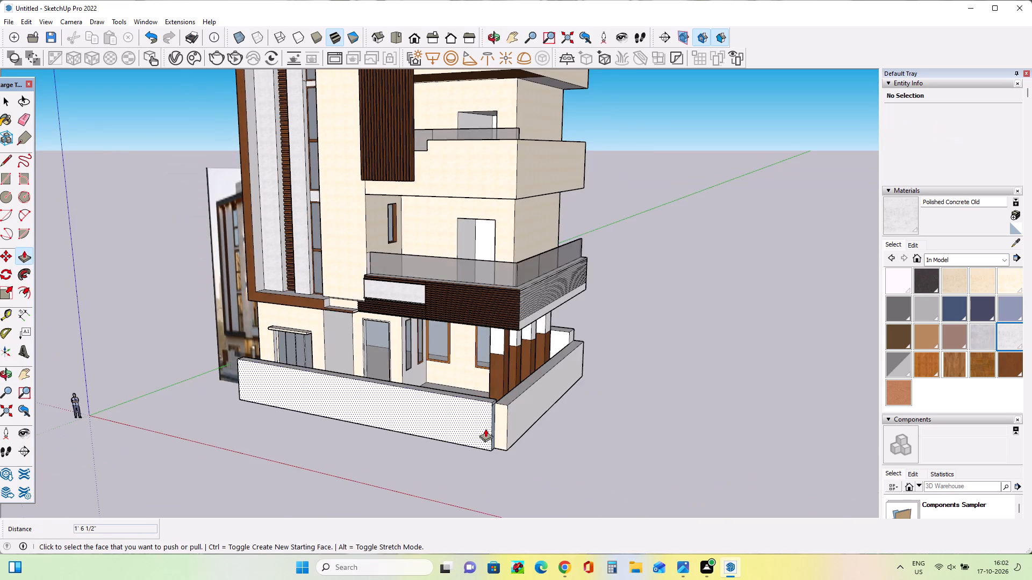
scroll(488, 429, "up", 7)
left_click(499, 418)
left_click(478, 401)
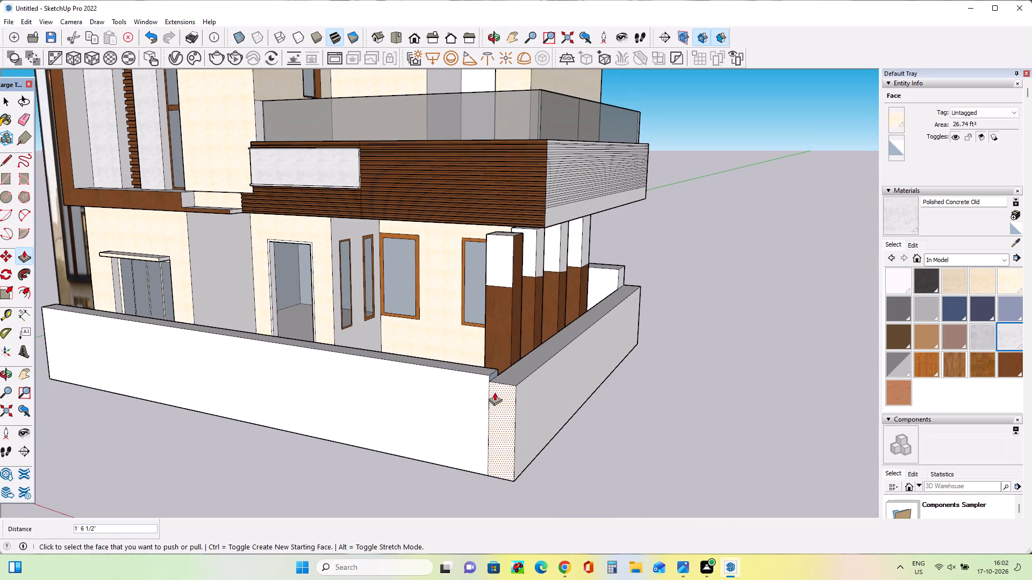
Push the side boundary wall's long outer face inward by about 6 7/16".
middle_click_drag(508, 388, 521, 422)
left_click(536, 428)
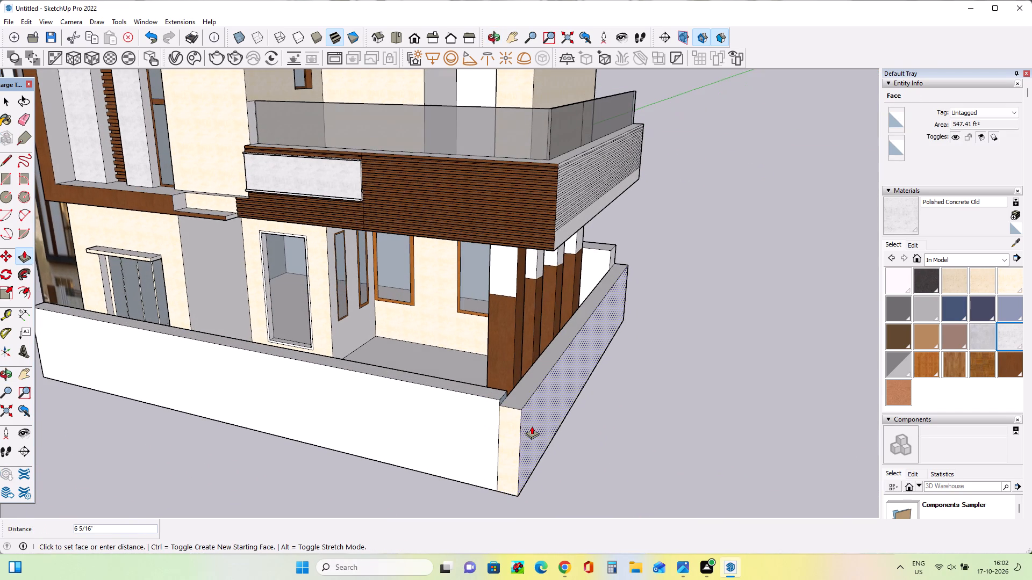
left_click(532, 426)
Examine the panel layout of the reference photo's boundary wall against the plain front wall in the model.
middle_click_drag(540, 425, 718, 417)
scroll(713, 412, "down", 6)
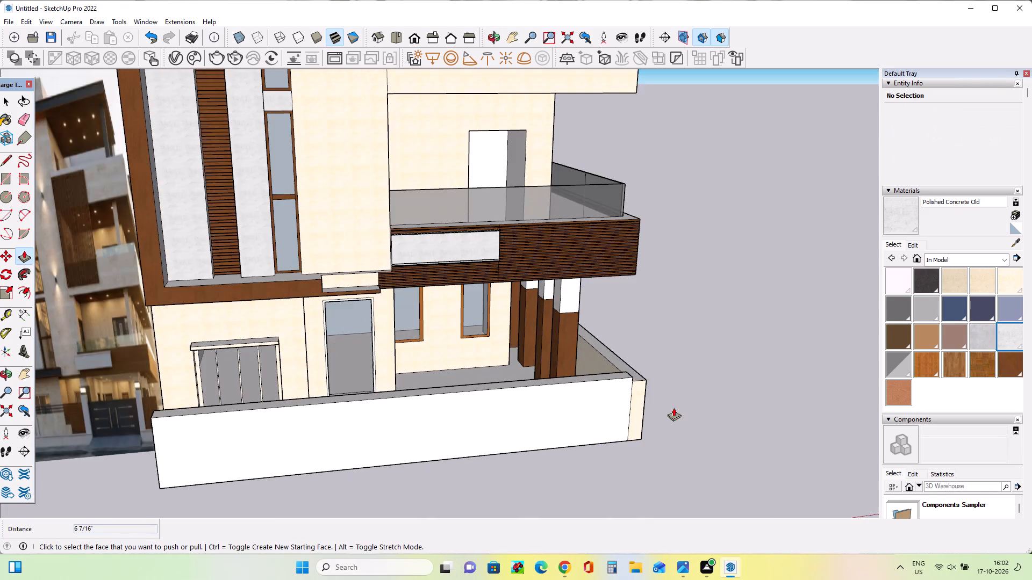
scroll(673, 408, "down", 2)
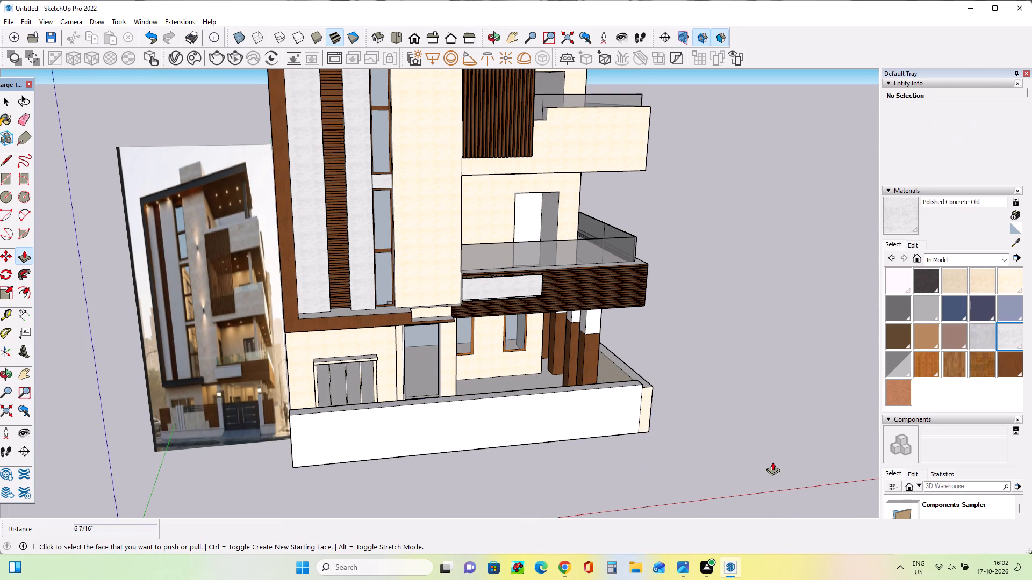
scroll(203, 428, "up", 2)
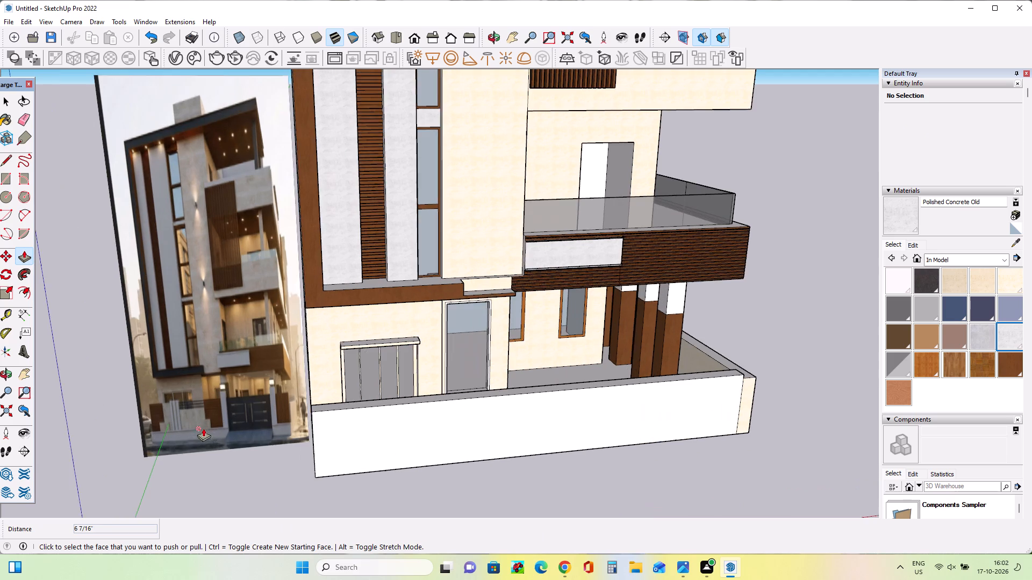
scroll(145, 444, "up", 10)
middle_click_drag(147, 434, 148, 430)
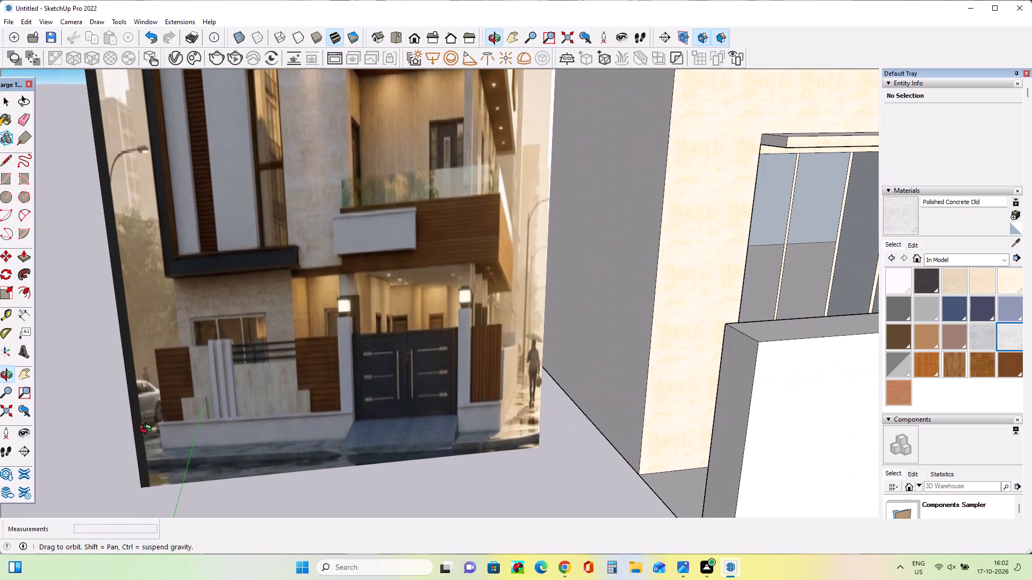
middle_click_drag(148, 430, 148, 420)
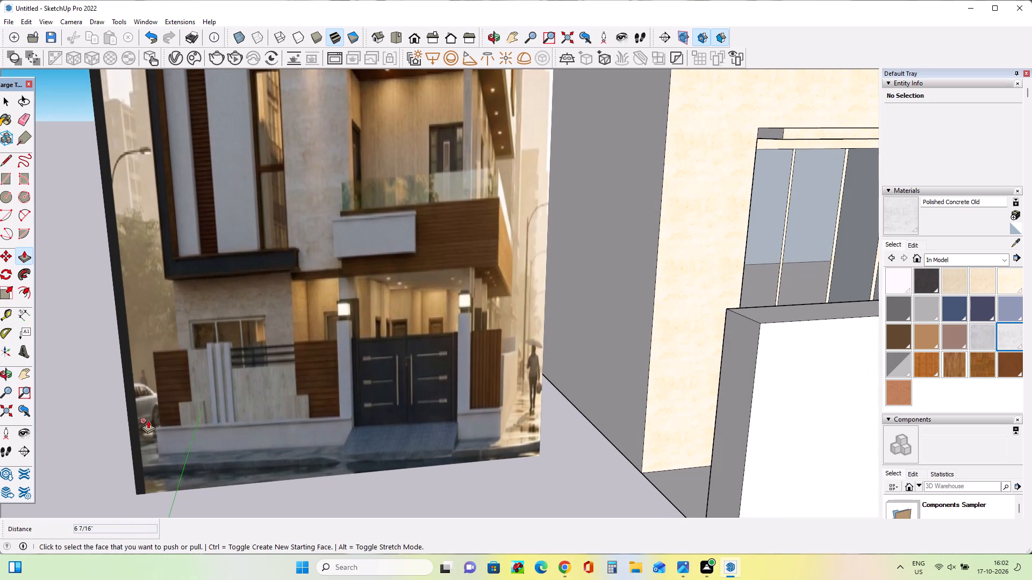
scroll(148, 420, "down", 2)
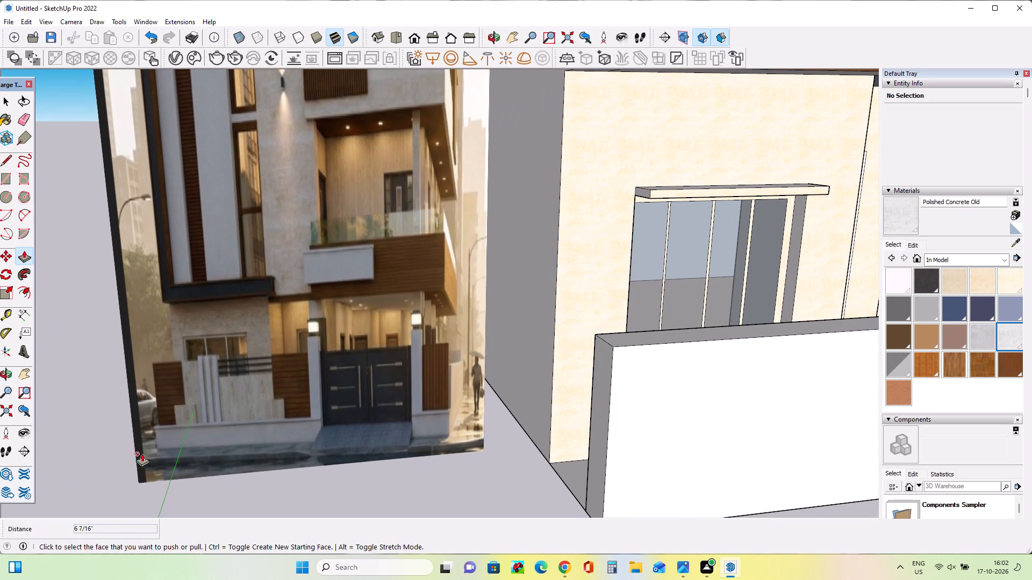
scroll(123, 428, "down", 10)
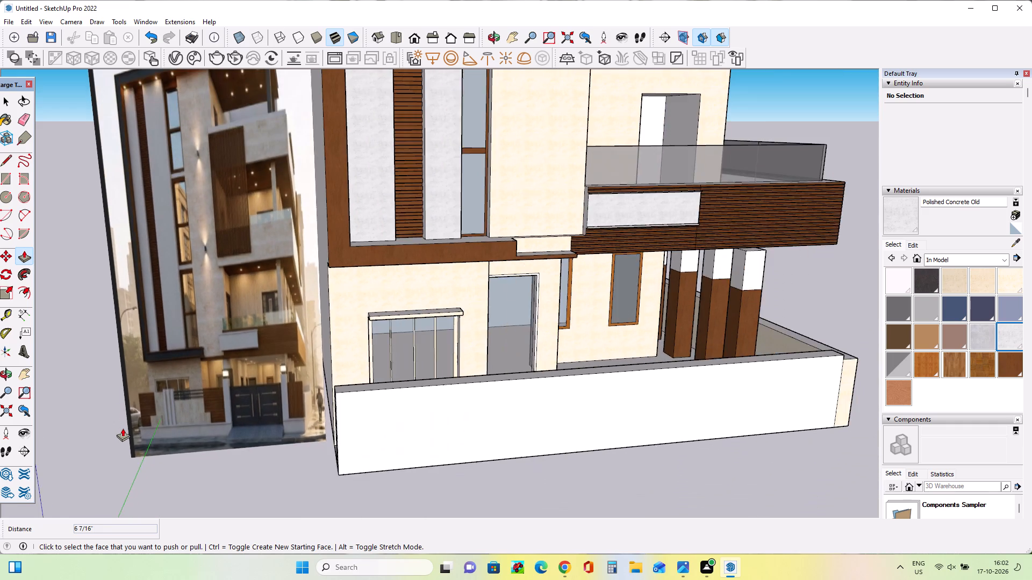
scroll(123, 428, "down", 2)
Draw two adjacent full-height rectangles about 5' 4" wide from the front wall's outer end, plus a 2' 11 9/16" square in the first one's lower corner.
left_click(4, 179)
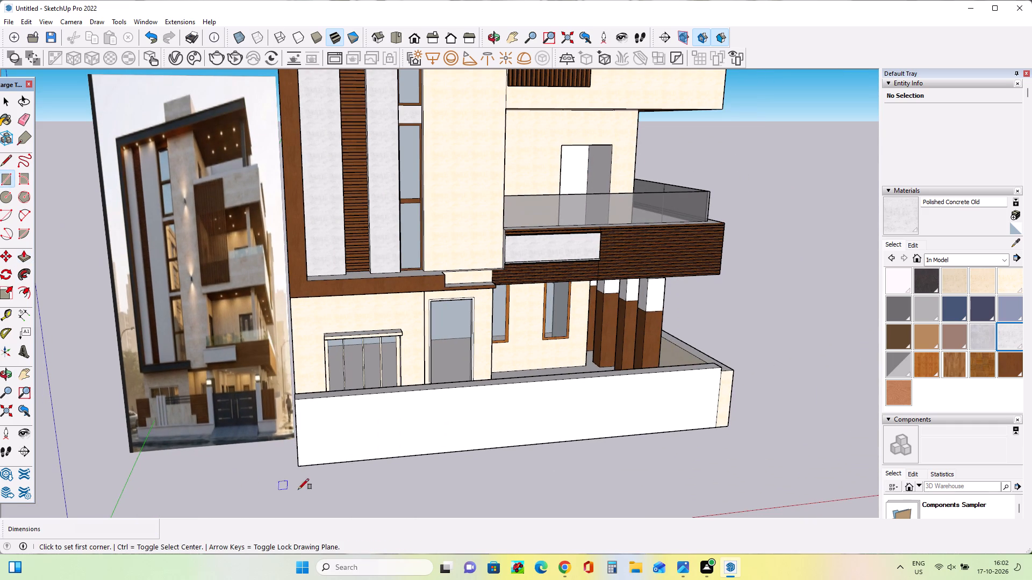
left_click(298, 469)
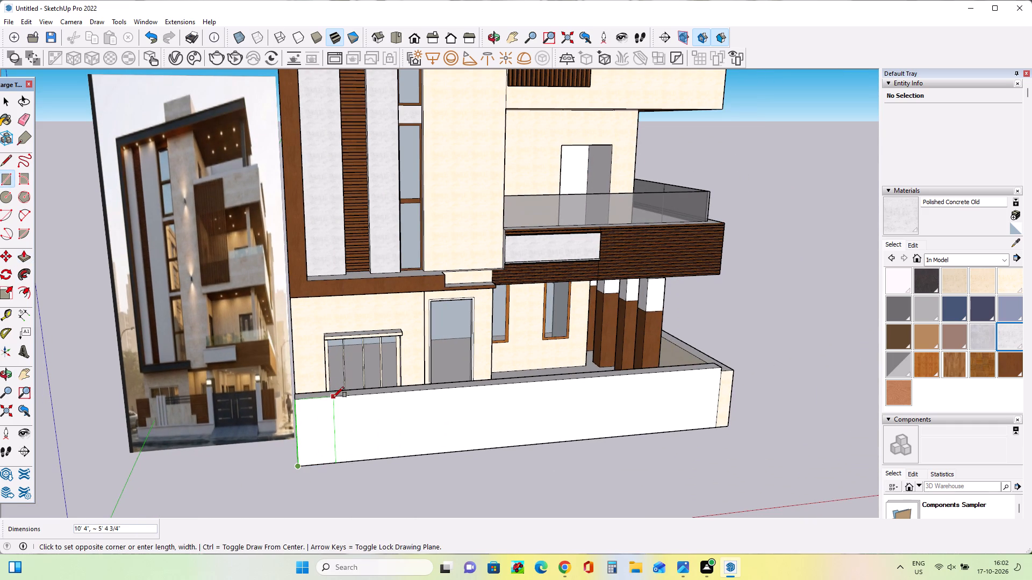
left_click(333, 398)
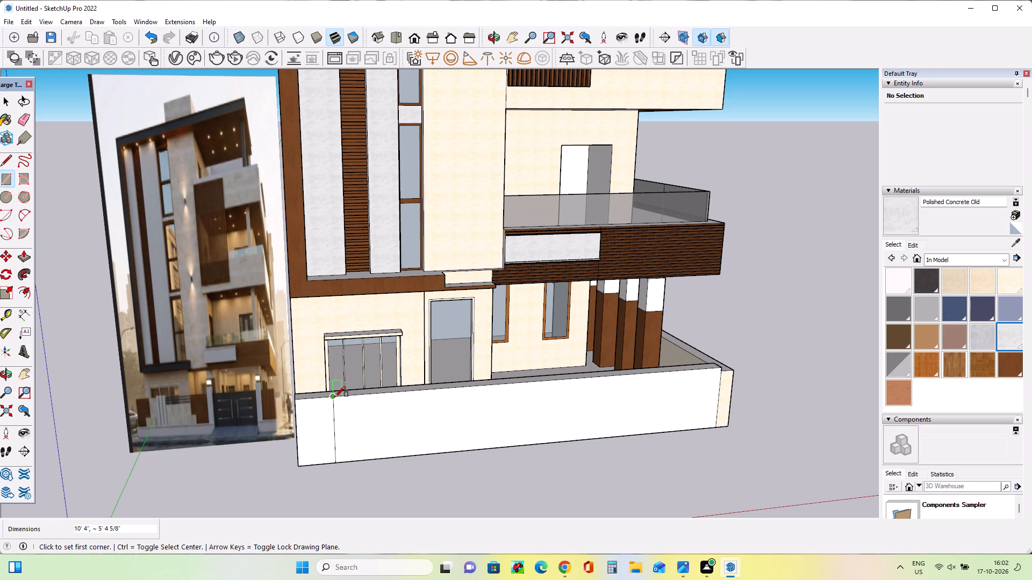
left_click(335, 397)
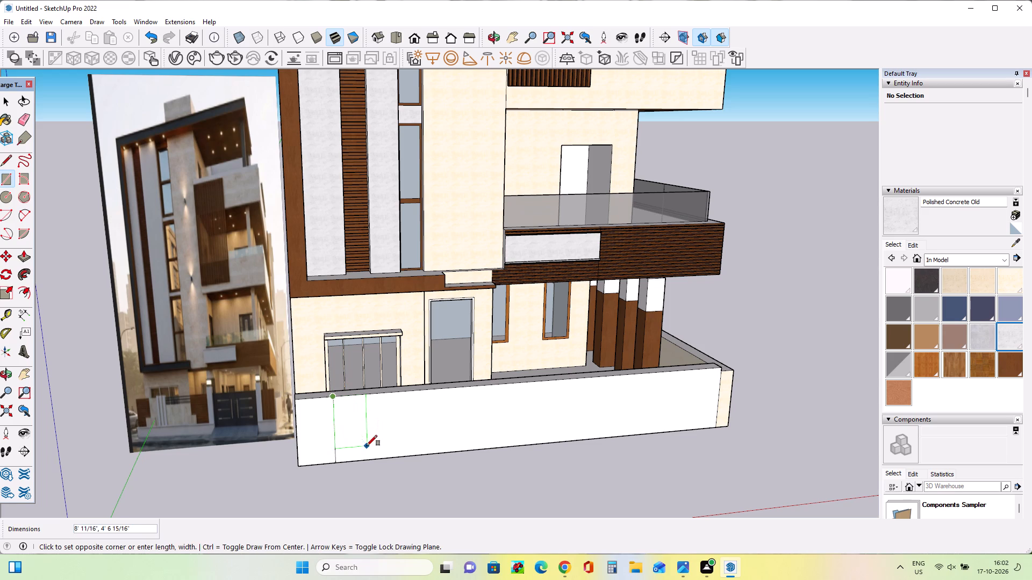
left_click(372, 460)
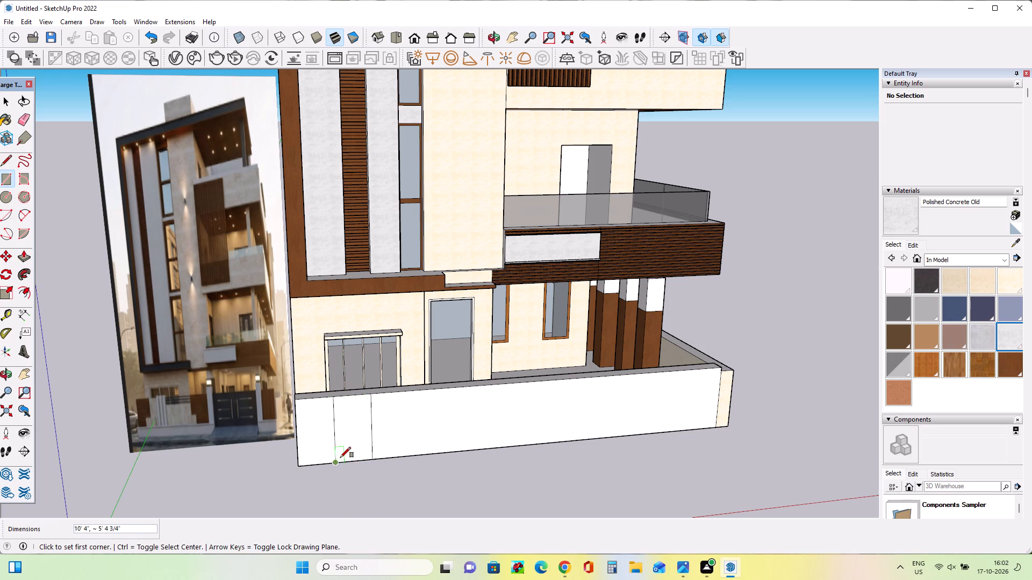
left_click(334, 462)
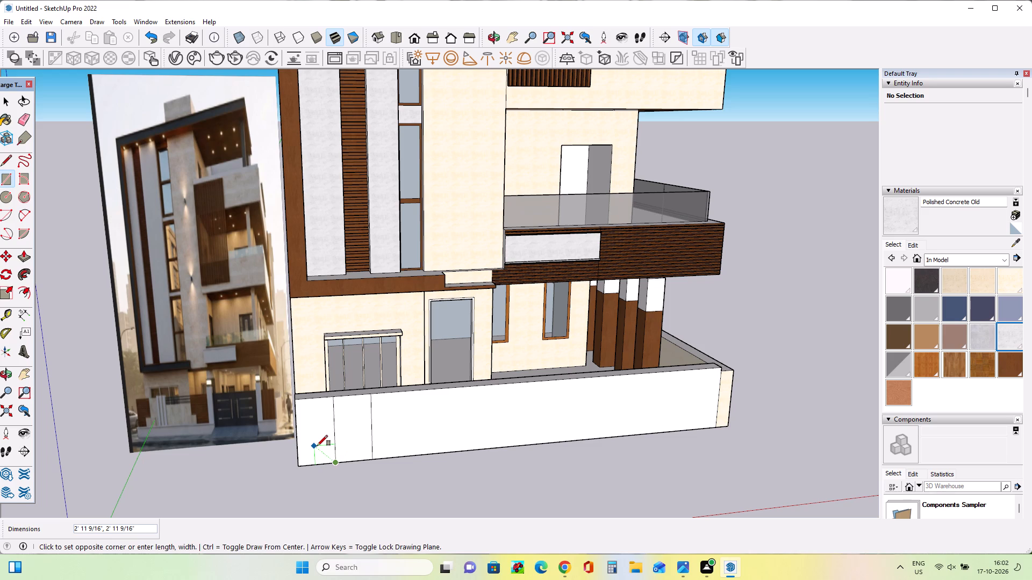
left_click(317, 446)
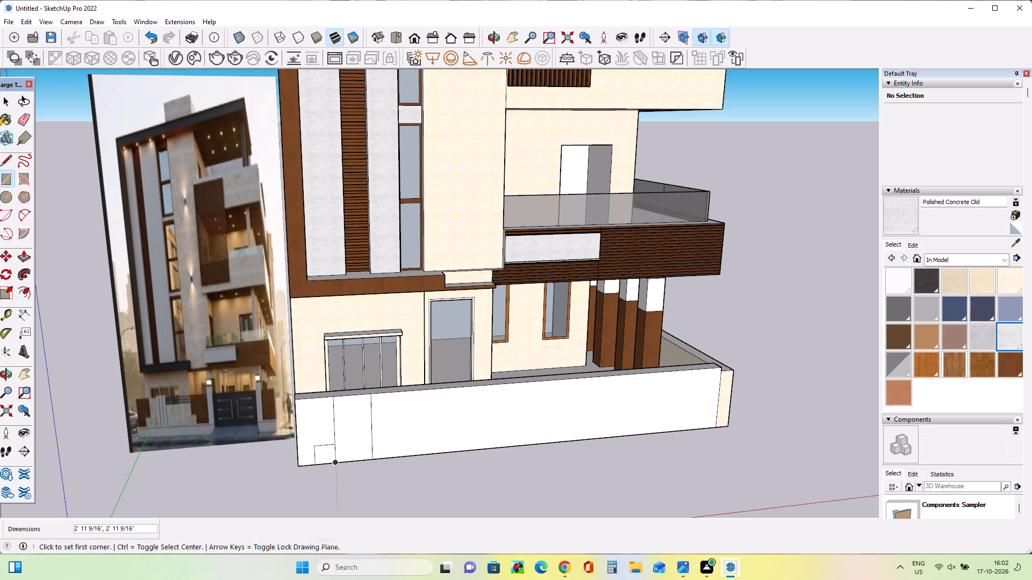
Pull the small square and the second full-height panel out of the front boundary wall by about 7 1/4".
left_click(21, 258)
left_click(325, 446)
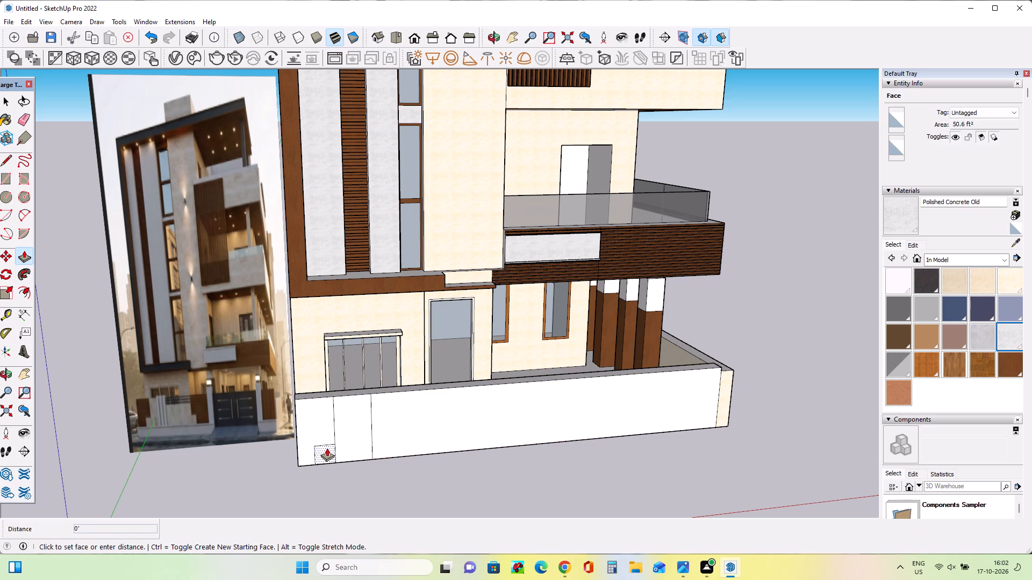
left_click(327, 448)
left_click(350, 447)
left_click(332, 453)
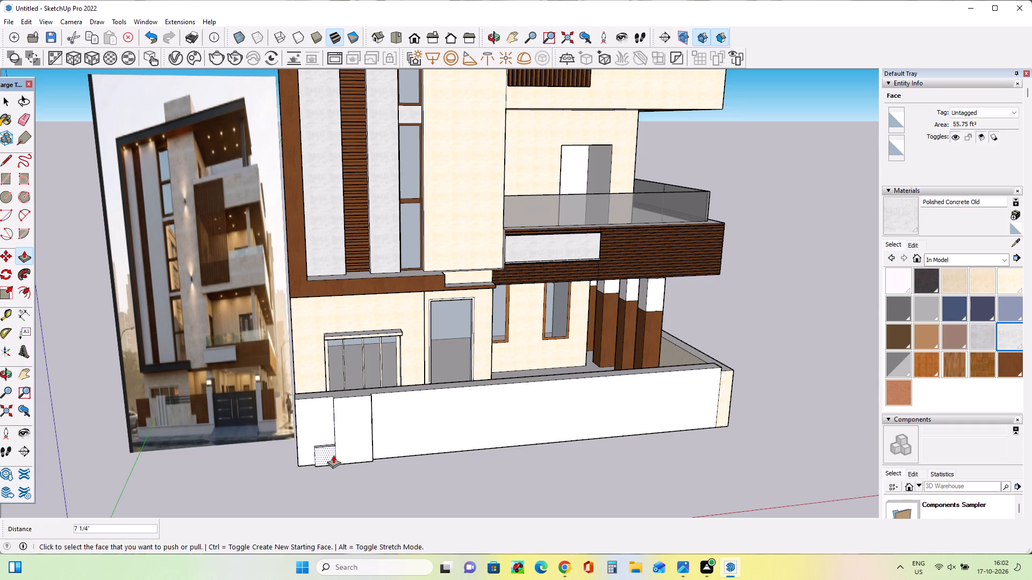
Draw a line about 5' 4 5/8" long across the first wall panel, just below its top edge.
middle_click_drag(335, 460, 399, 452)
scroll(358, 402, "up", 4)
middle_click_drag(351, 427, 362, 405)
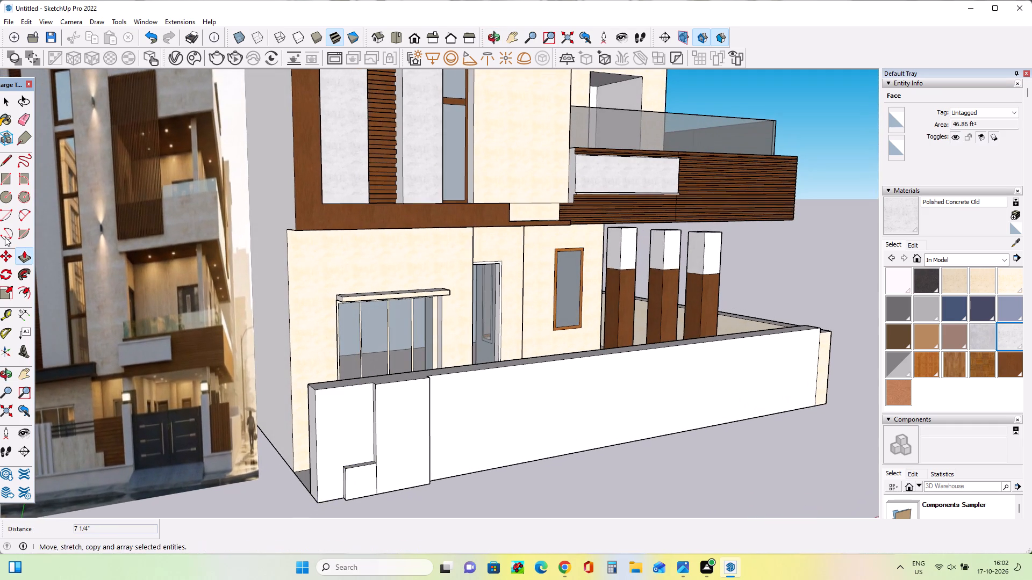
left_click(5, 162)
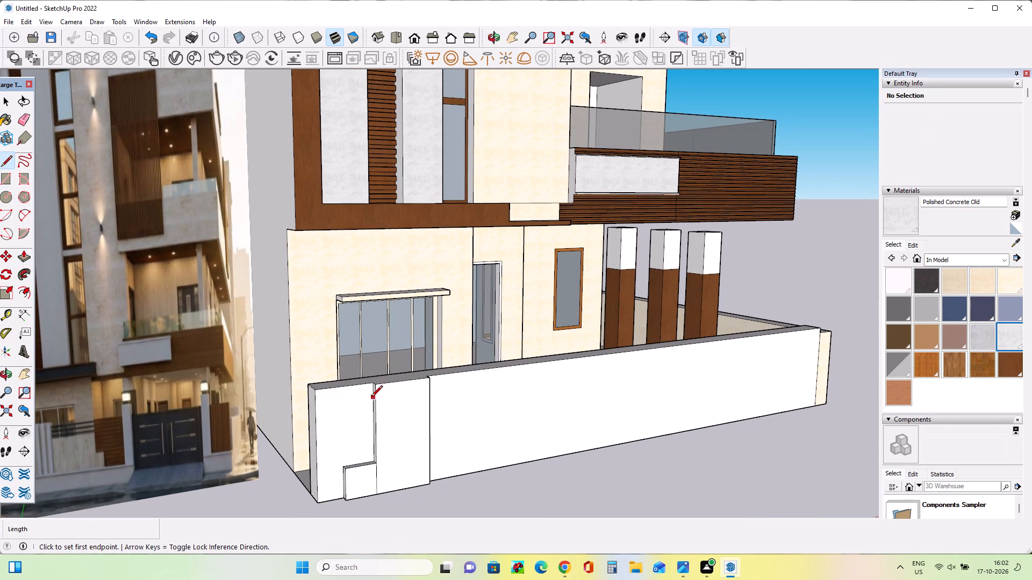
left_click(371, 396)
left_click(314, 403)
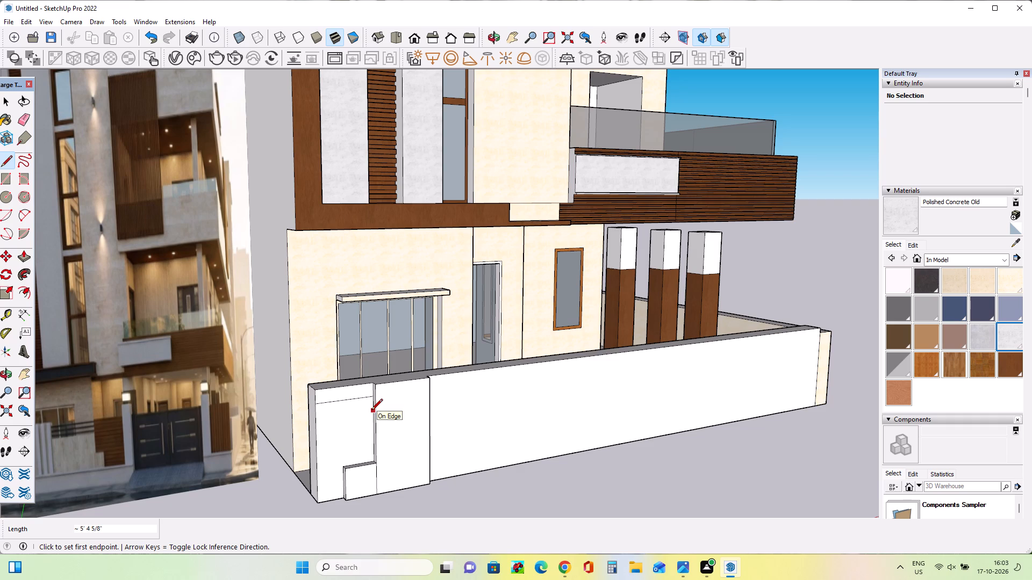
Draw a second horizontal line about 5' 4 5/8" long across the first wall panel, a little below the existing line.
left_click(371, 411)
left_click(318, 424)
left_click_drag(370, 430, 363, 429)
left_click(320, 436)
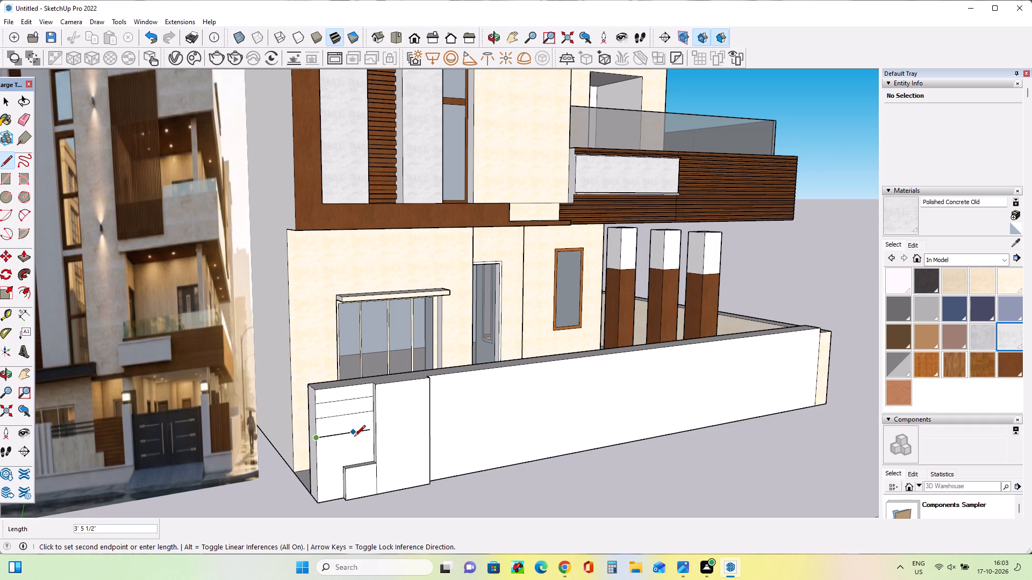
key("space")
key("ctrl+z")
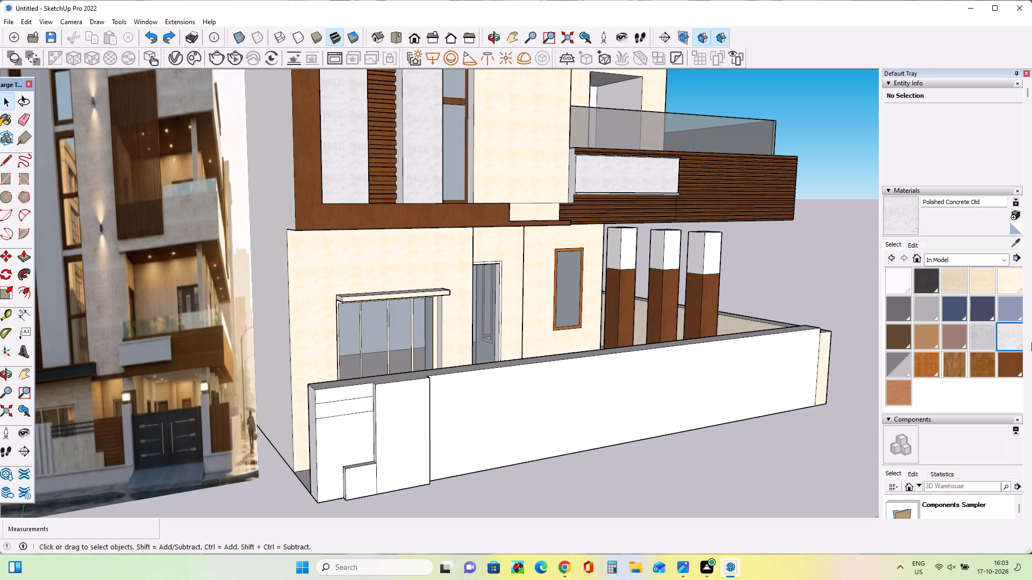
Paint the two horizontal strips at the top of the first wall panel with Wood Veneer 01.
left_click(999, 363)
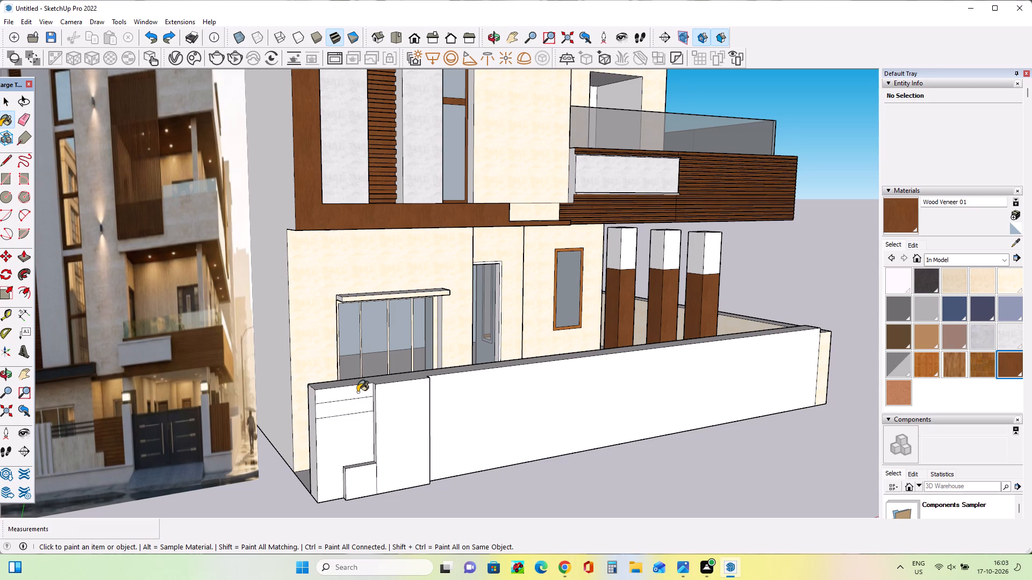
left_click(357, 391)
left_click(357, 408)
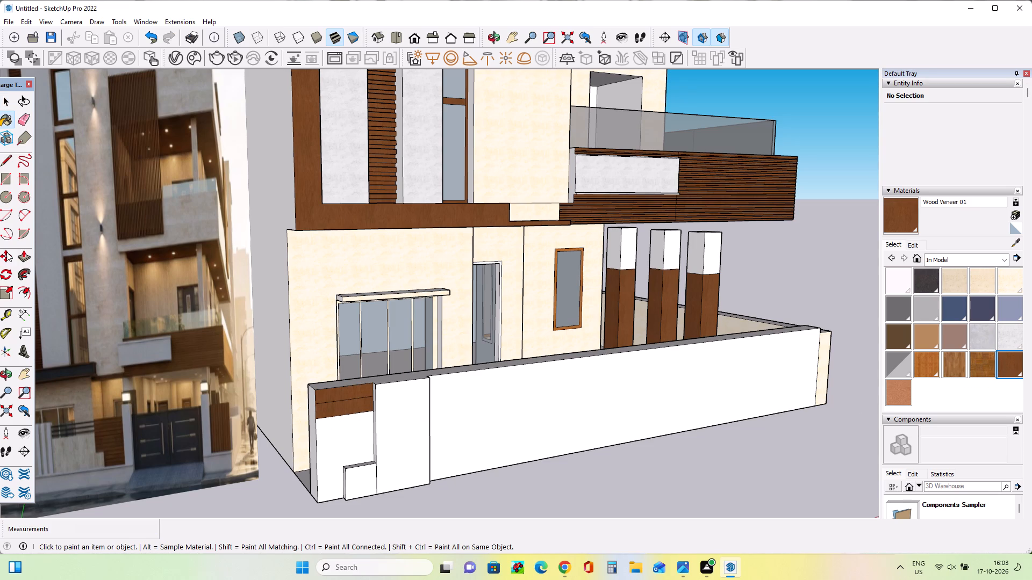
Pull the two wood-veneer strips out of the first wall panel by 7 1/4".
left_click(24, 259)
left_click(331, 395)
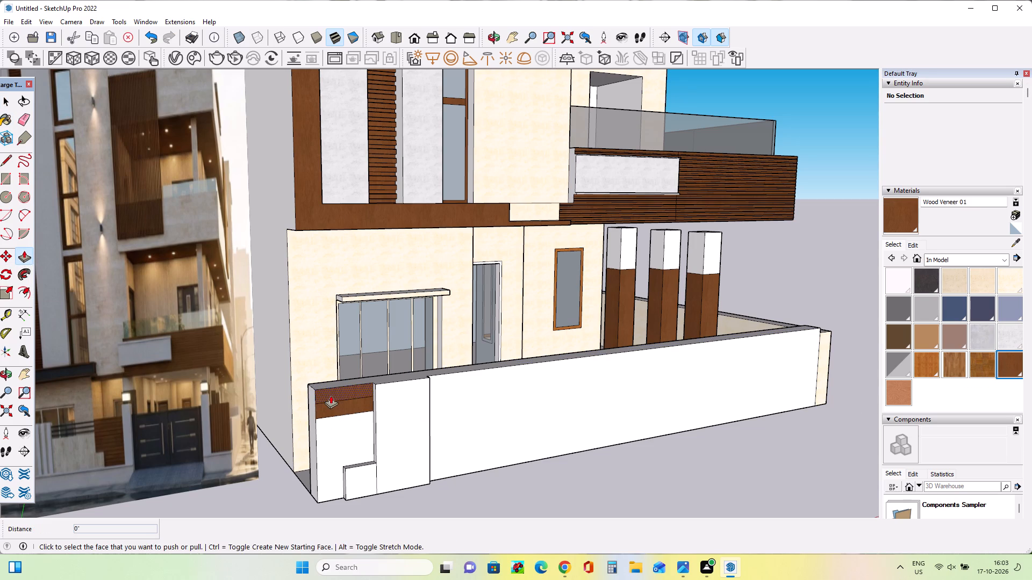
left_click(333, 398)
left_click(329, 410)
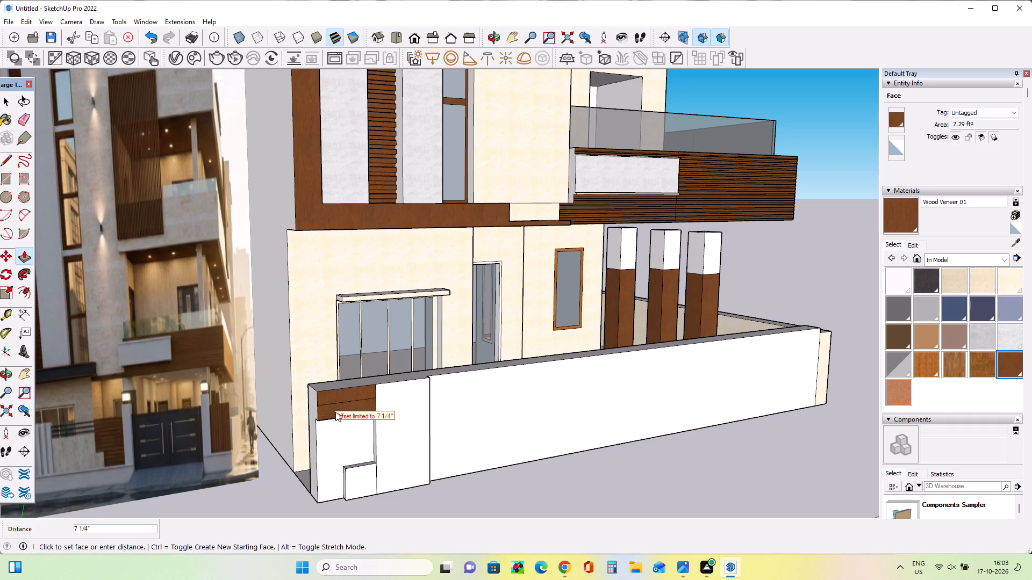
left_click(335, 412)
Examine the reference photo's boundary wall cladding against the modelled wall panels.
middle_click_drag(362, 439, 370, 422)
scroll(370, 422, "down", 7)
scroll(214, 438, "up", 2)
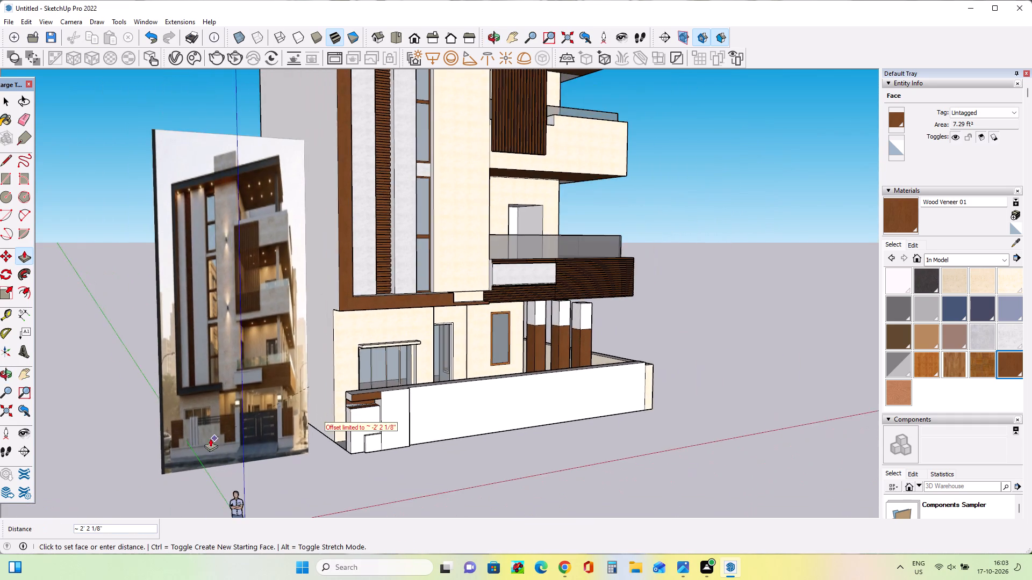
scroll(210, 438, "up", 17)
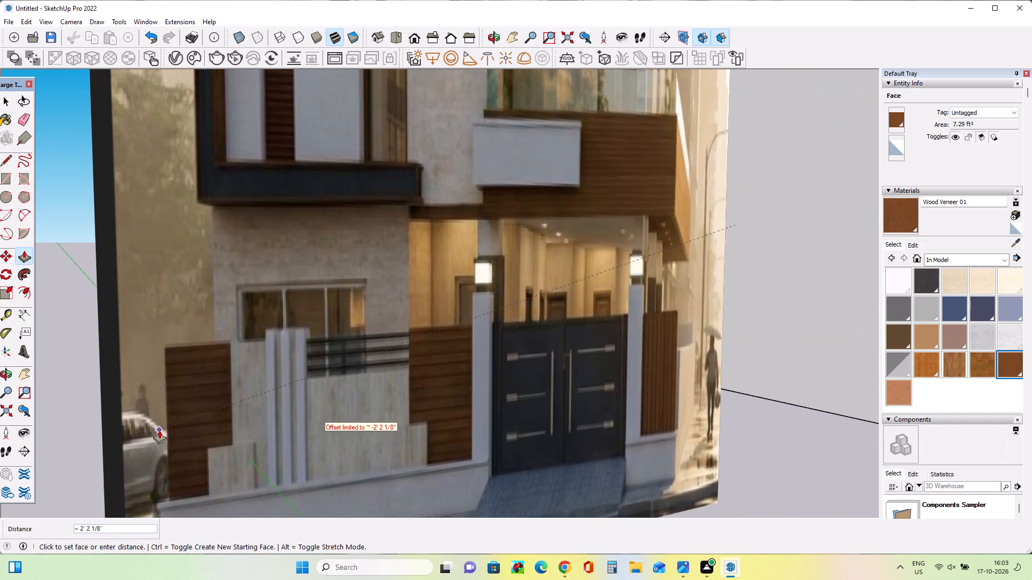
scroll(159, 430, "down", 14)
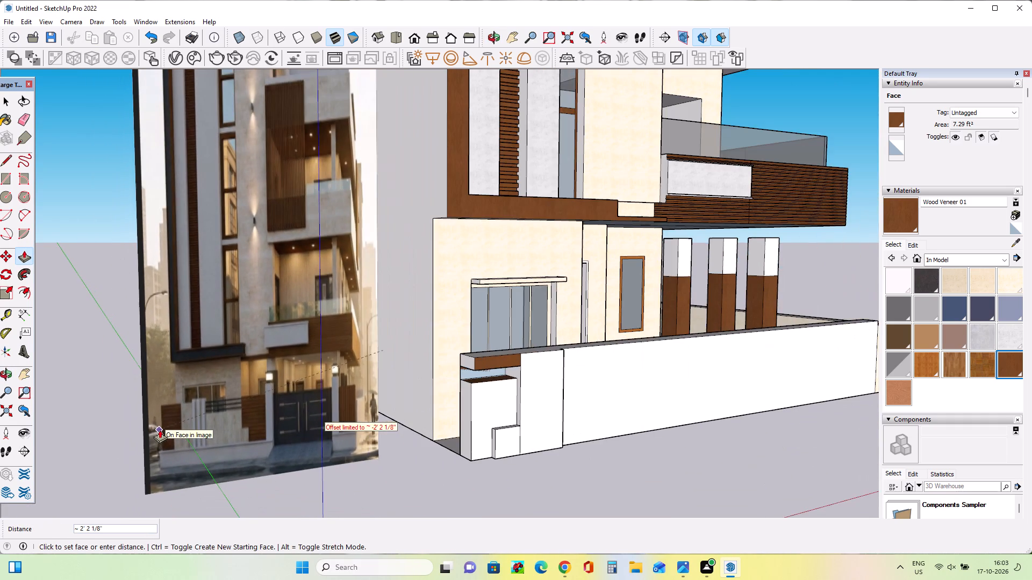
middle_click_drag(462, 422, 376, 408)
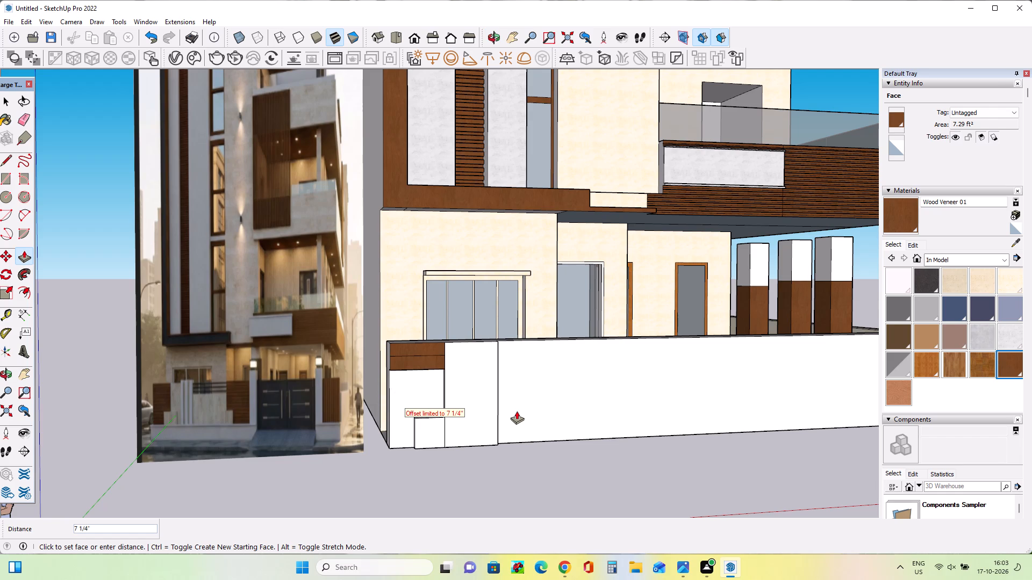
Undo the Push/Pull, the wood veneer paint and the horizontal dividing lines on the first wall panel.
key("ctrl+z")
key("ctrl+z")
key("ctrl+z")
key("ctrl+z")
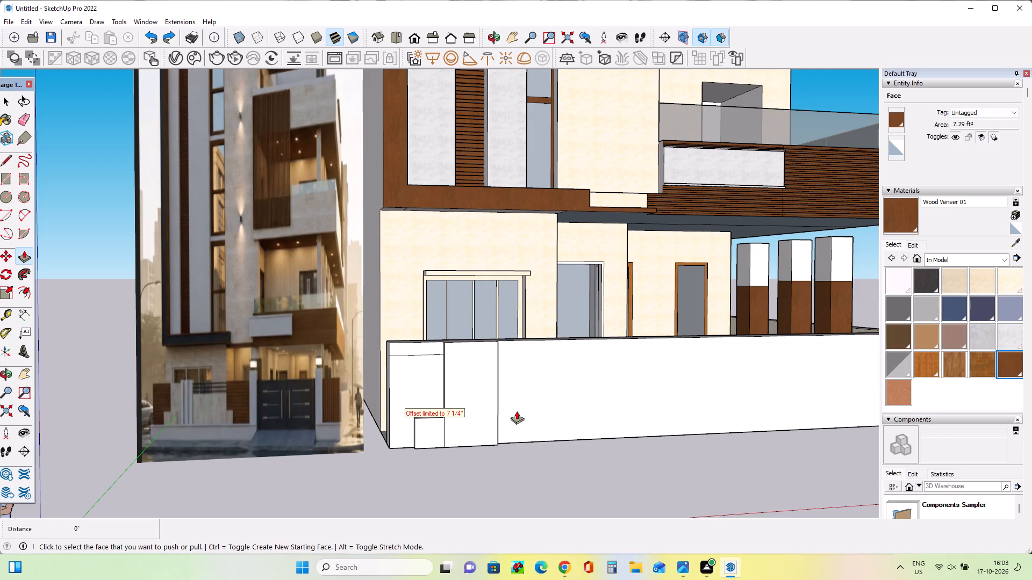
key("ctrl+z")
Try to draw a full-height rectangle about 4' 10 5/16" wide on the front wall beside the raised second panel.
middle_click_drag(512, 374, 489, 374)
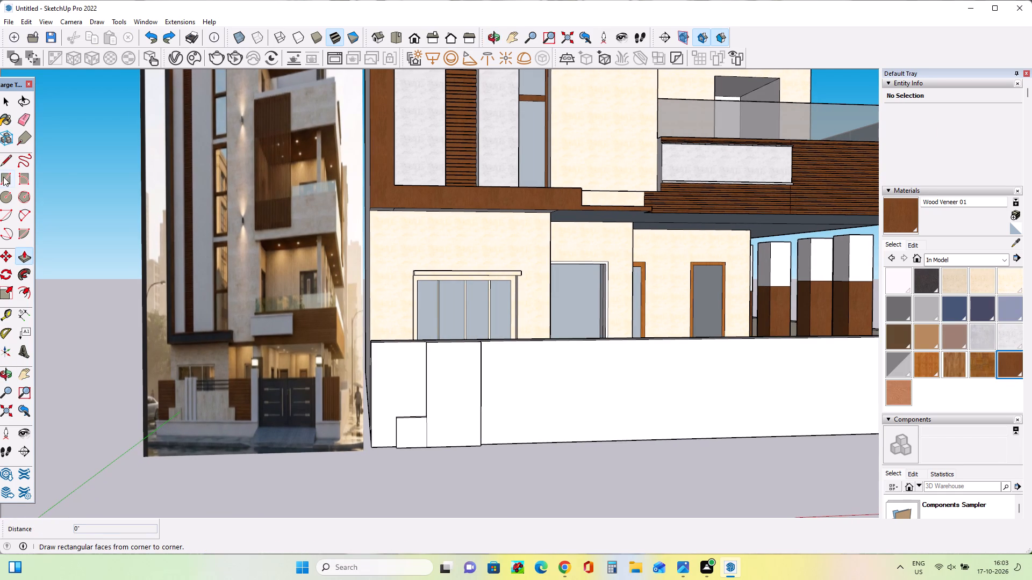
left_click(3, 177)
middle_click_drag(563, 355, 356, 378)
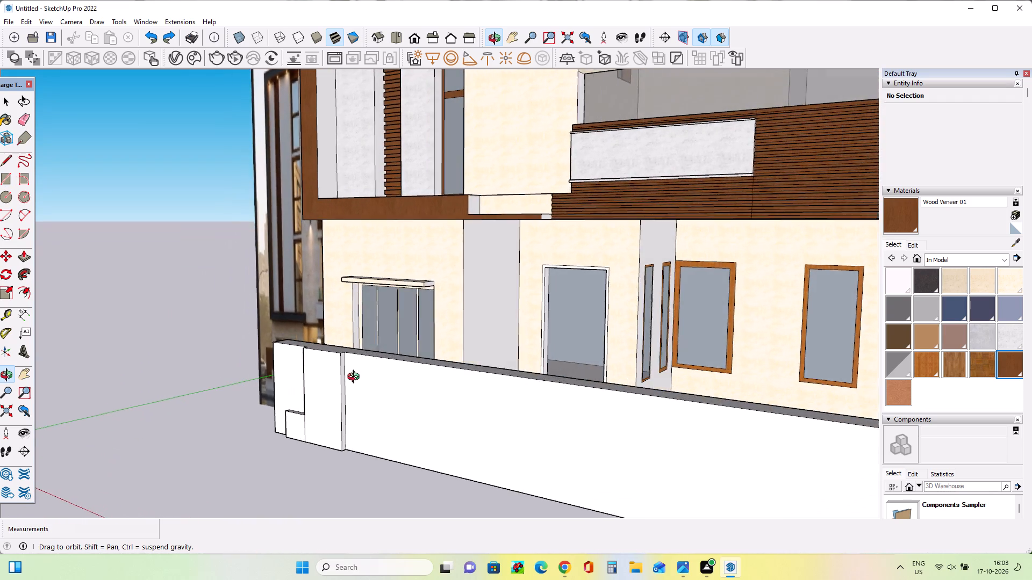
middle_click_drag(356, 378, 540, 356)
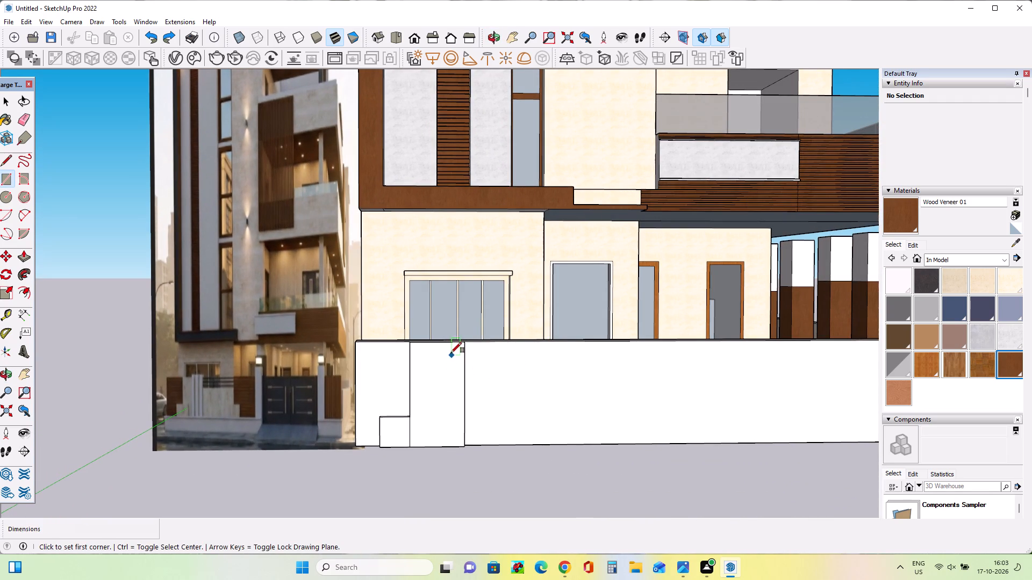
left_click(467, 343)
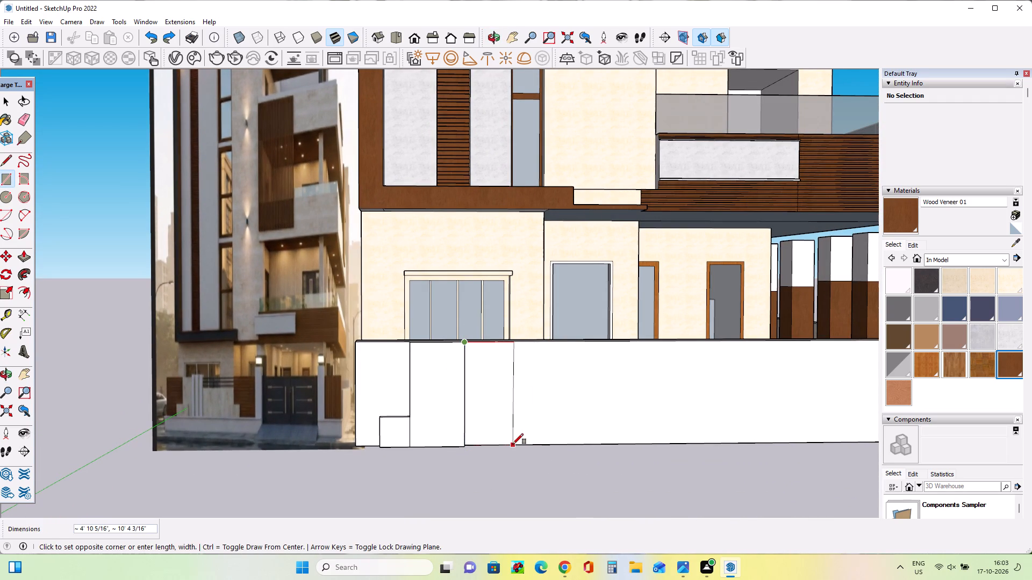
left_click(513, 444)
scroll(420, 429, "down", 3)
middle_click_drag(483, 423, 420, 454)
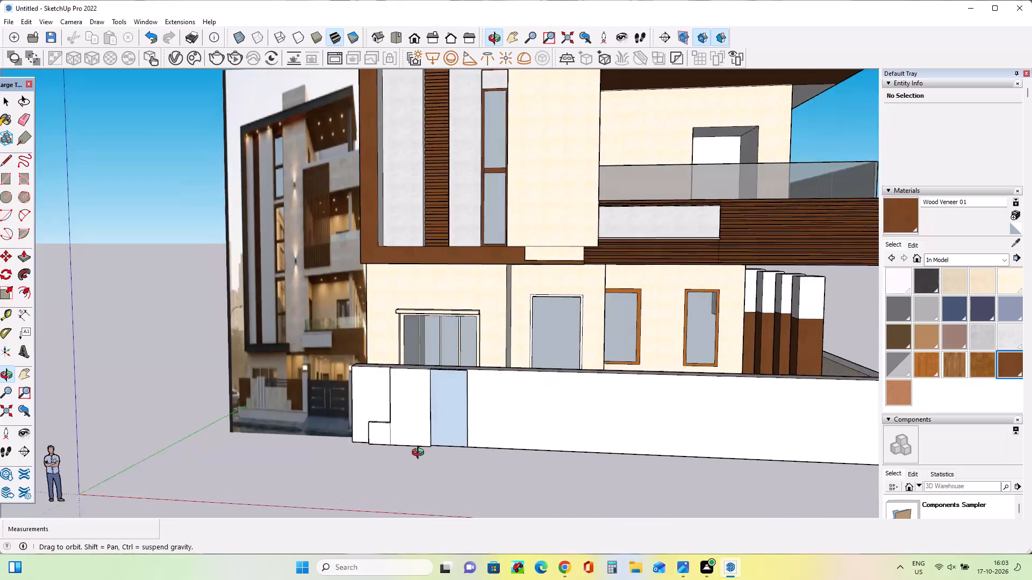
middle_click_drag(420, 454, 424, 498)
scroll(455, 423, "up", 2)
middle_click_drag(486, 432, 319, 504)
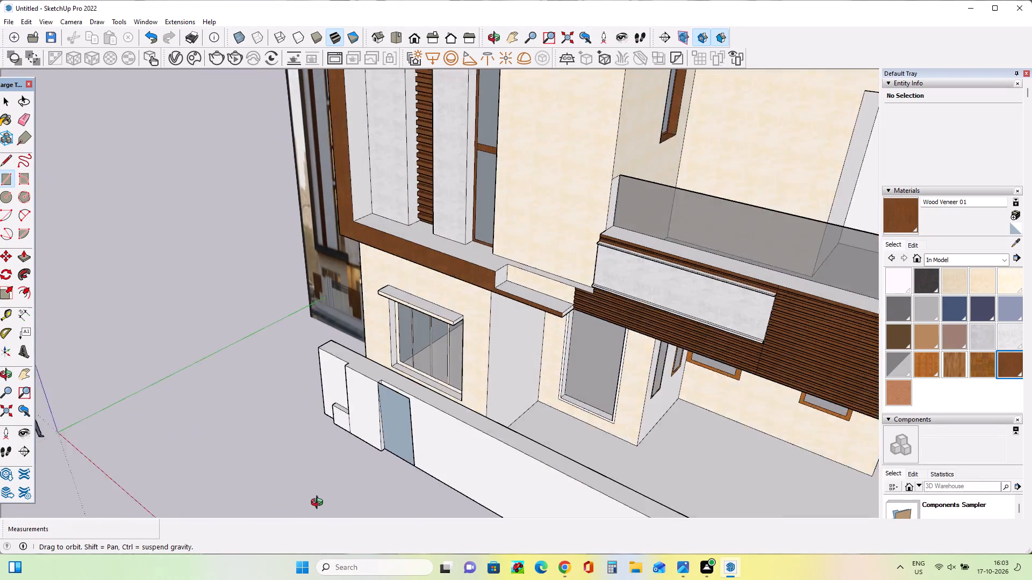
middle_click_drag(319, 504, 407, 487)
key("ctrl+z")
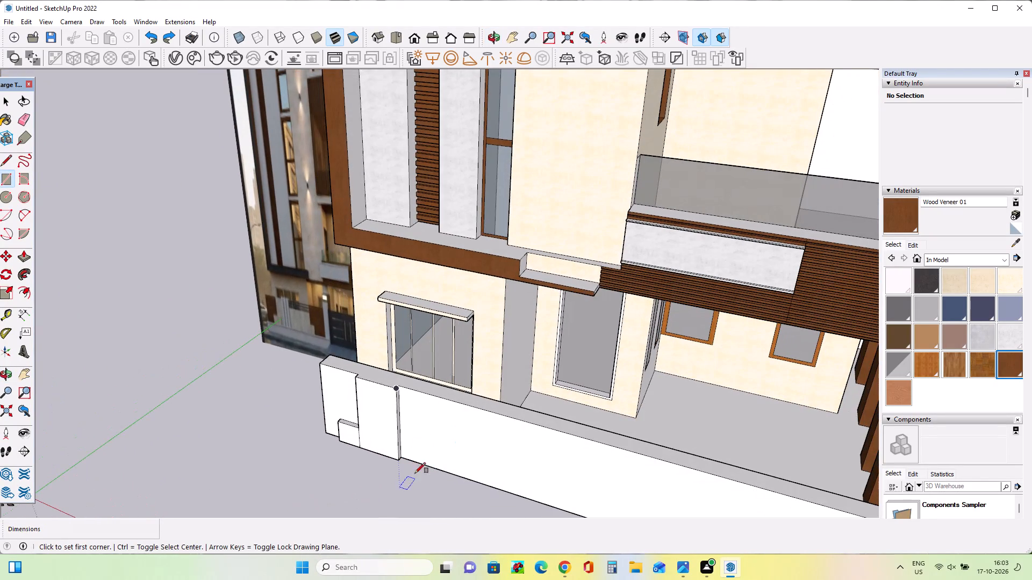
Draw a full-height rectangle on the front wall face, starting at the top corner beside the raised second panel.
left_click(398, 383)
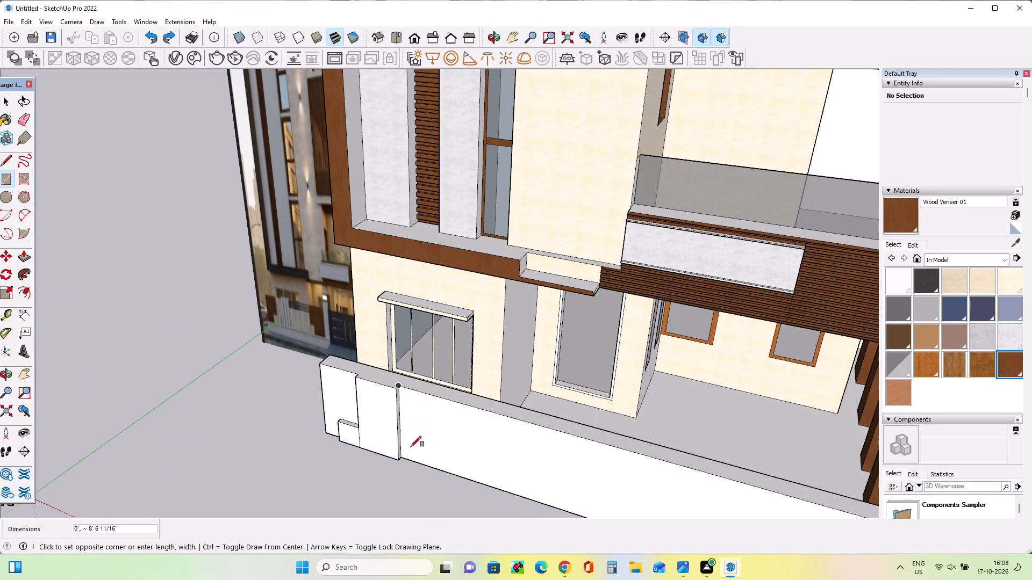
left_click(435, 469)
Draw three spaced full-height strips about 6 3/8", 7 3/8" and 8 1/4" wide on the wall beside the raised second panel.
middle_click_drag(349, 464, 381, 436)
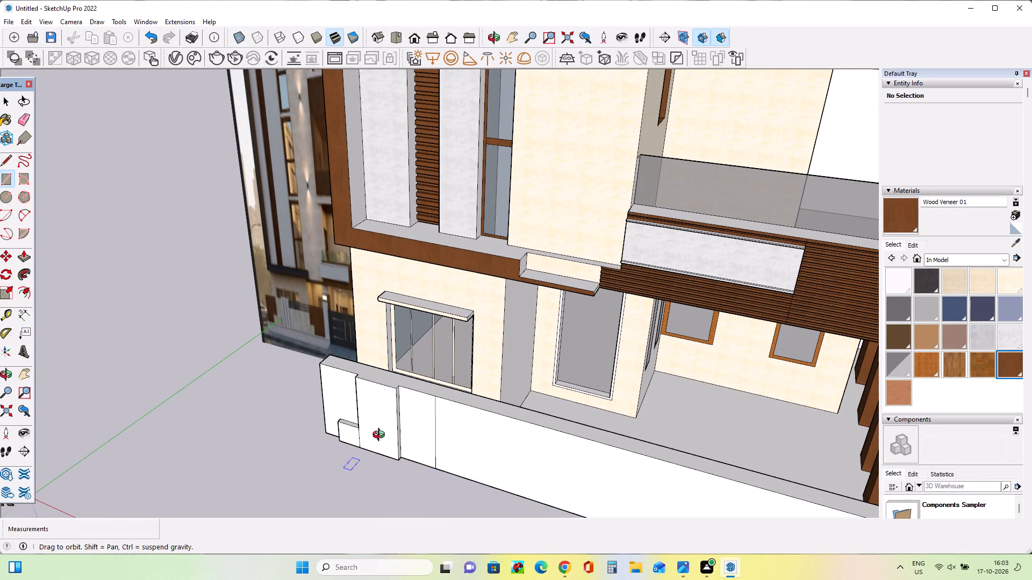
middle_click_drag(381, 436, 455, 350)
middle_click_drag(477, 382, 553, 373)
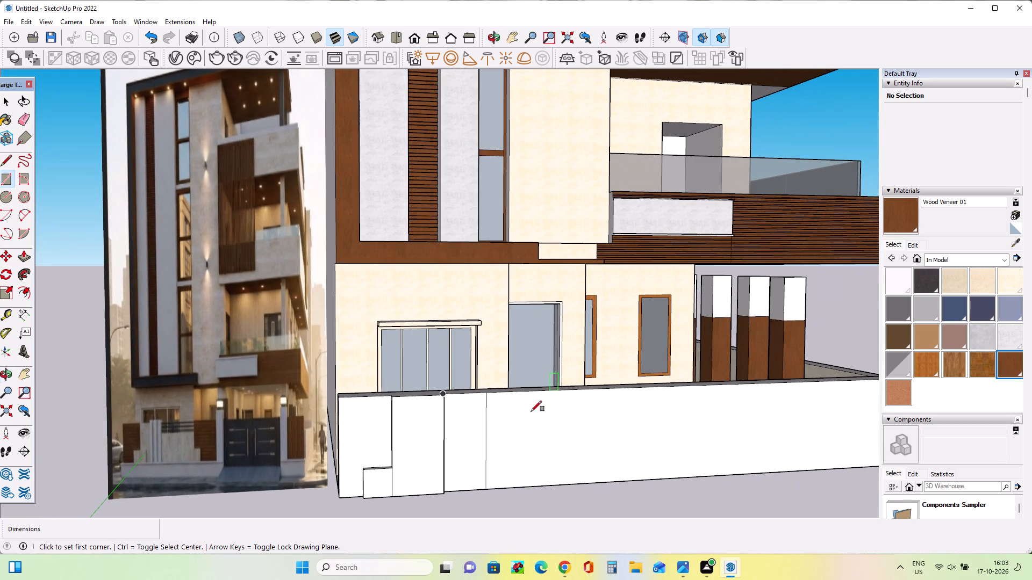
middle_click_drag(455, 490, 405, 446)
scroll(412, 365, "up", 2)
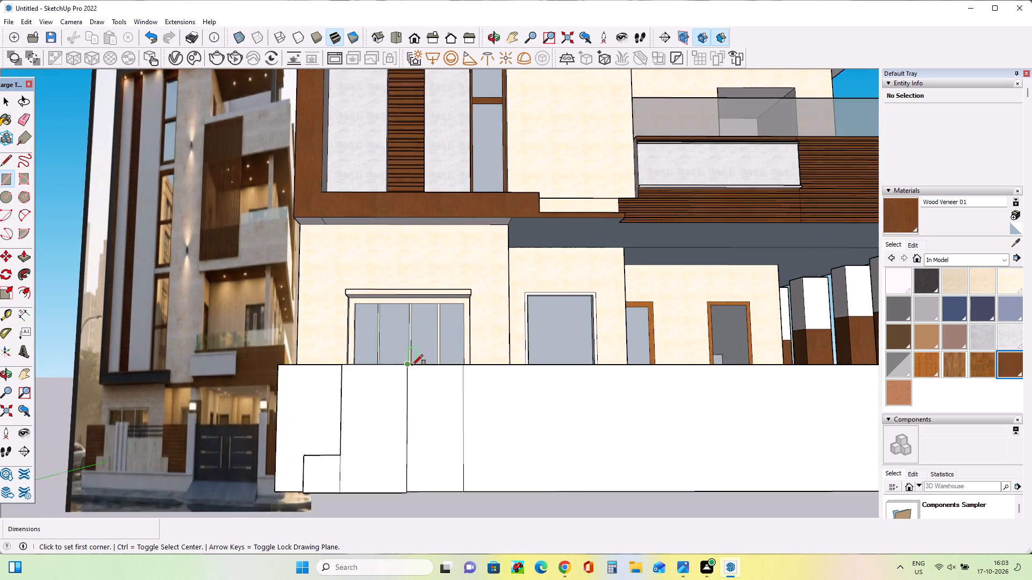
scroll(412, 365, "up", 1)
middle_click_drag(421, 373, 367, 415)
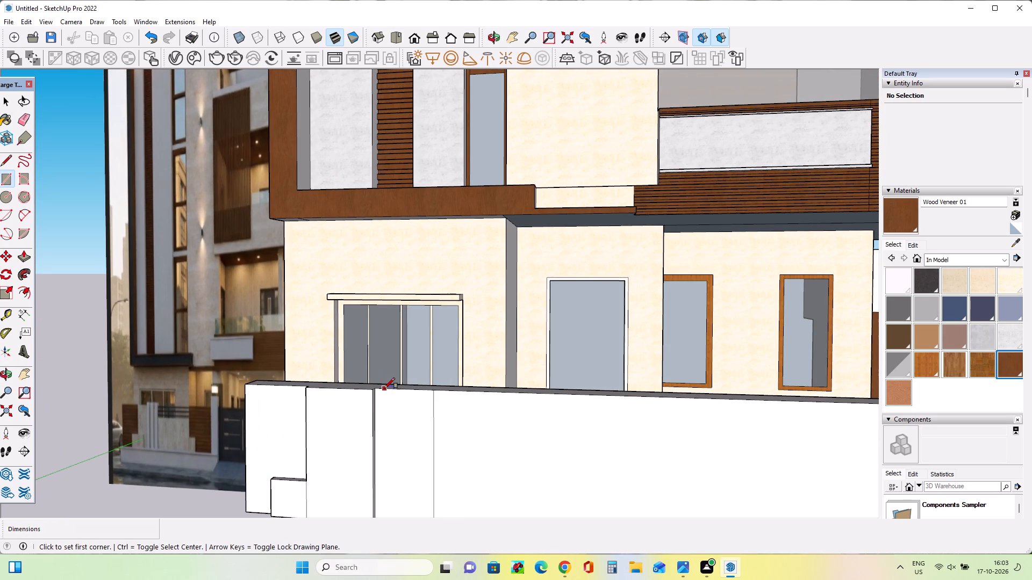
left_click(384, 388)
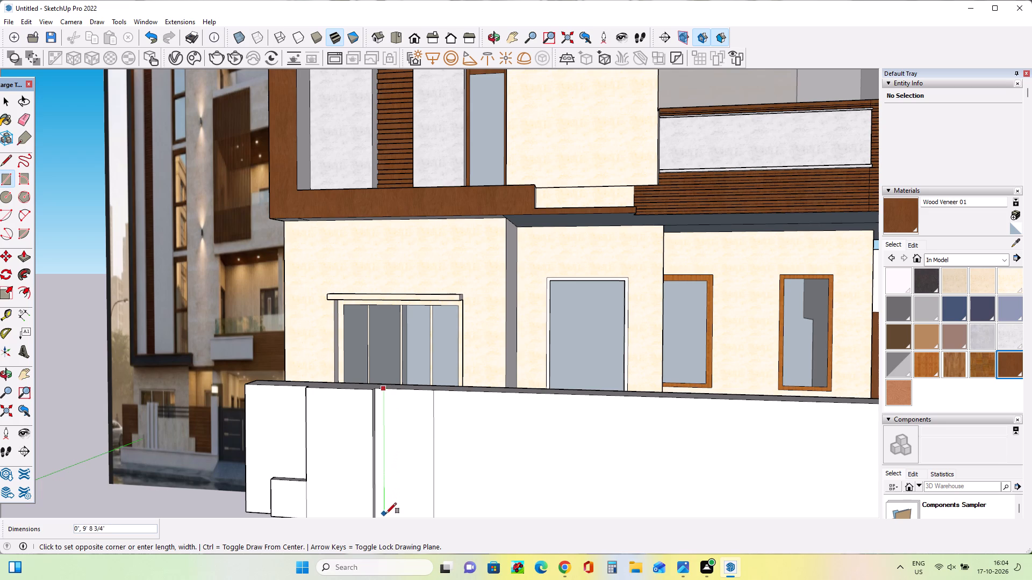
scroll(397, 476, "down", 9)
scroll(397, 499, "up", 4)
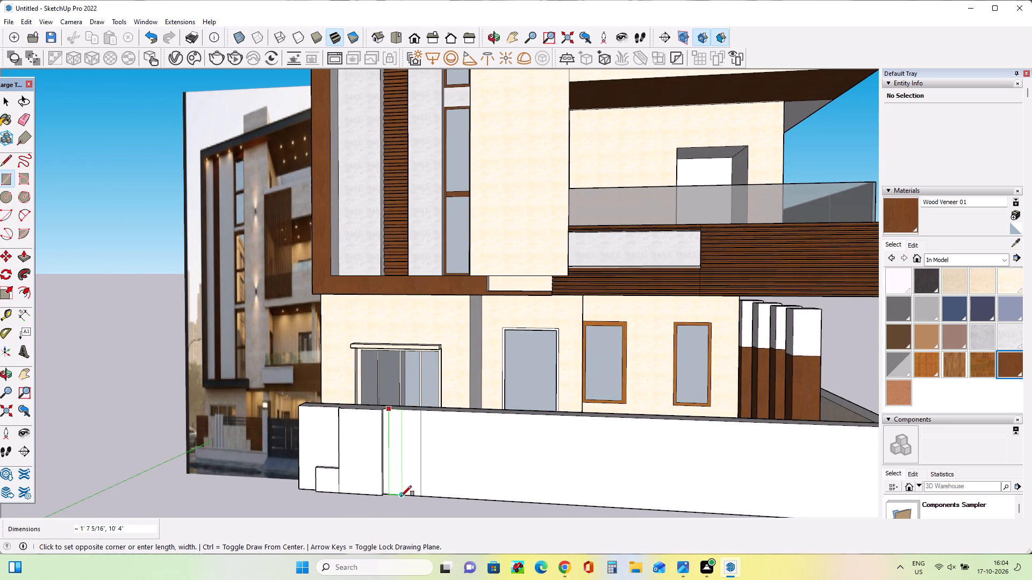
scroll(401, 496, "up", 6)
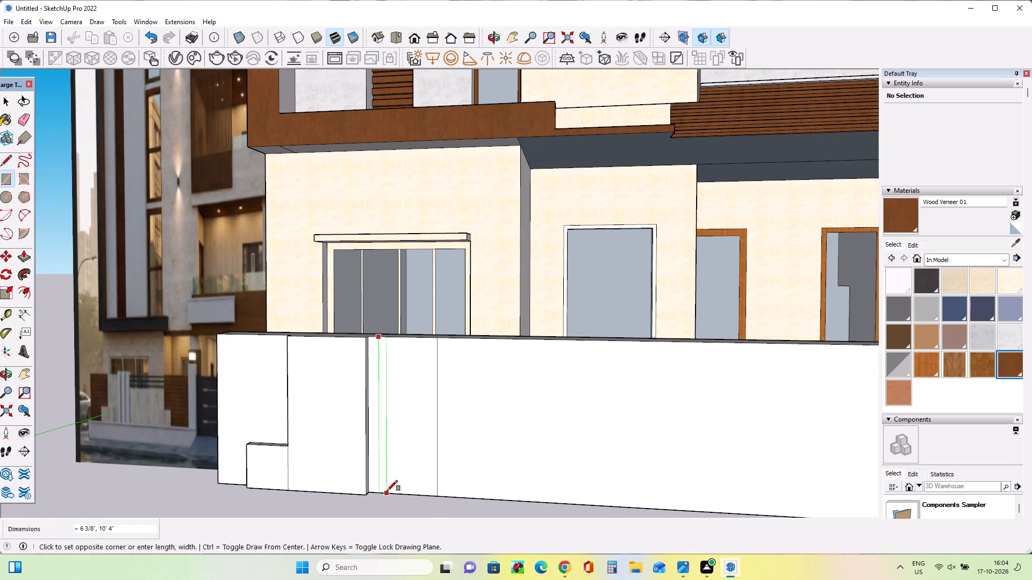
left_click(387, 491)
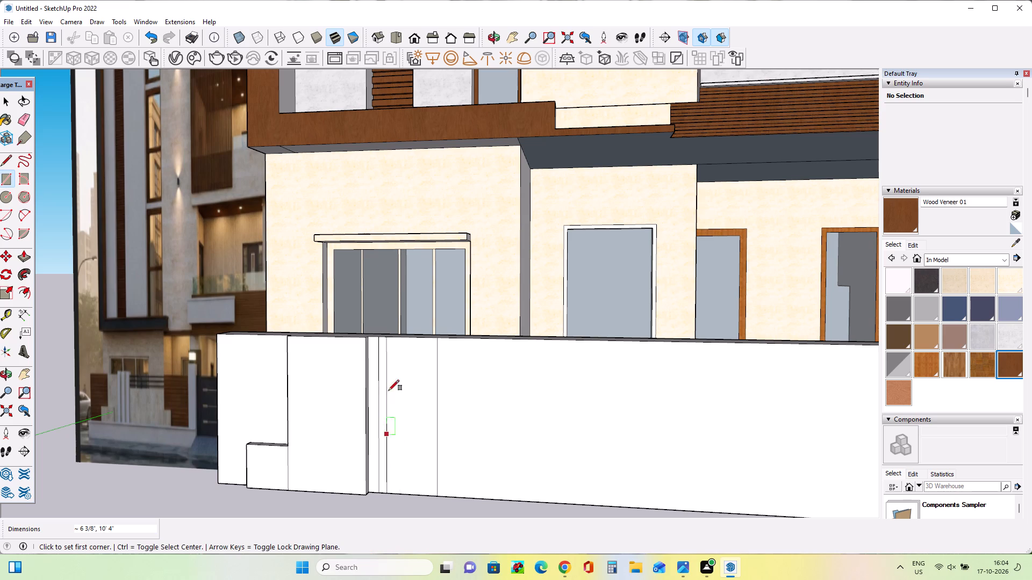
left_click(393, 339)
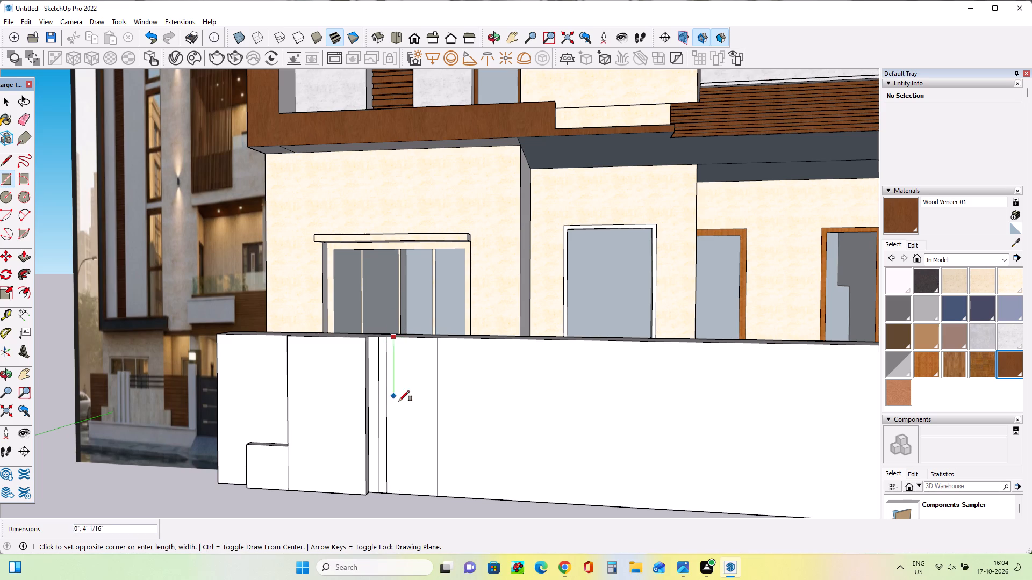
left_click(403, 490)
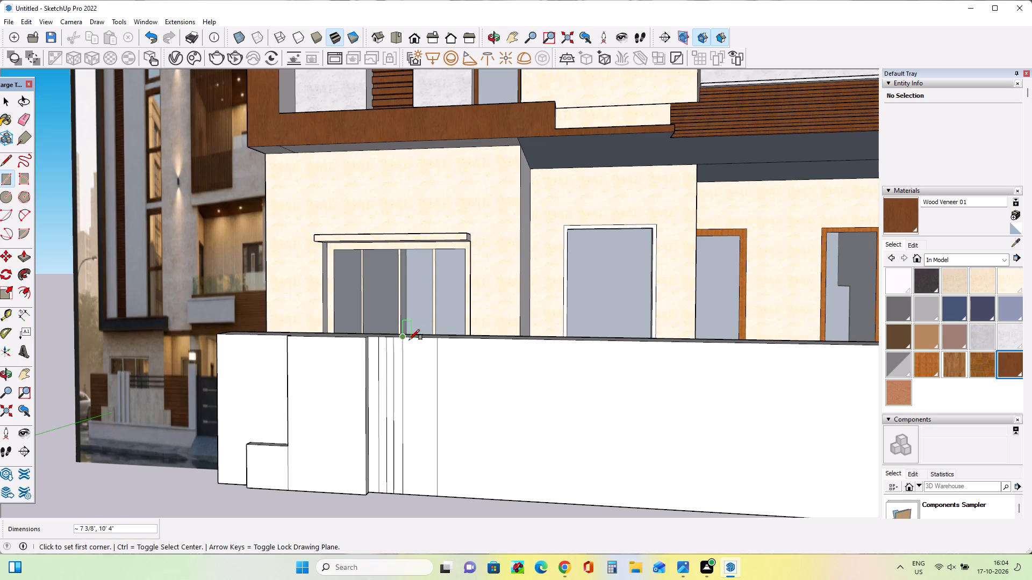
left_click(410, 338)
left_click(422, 496)
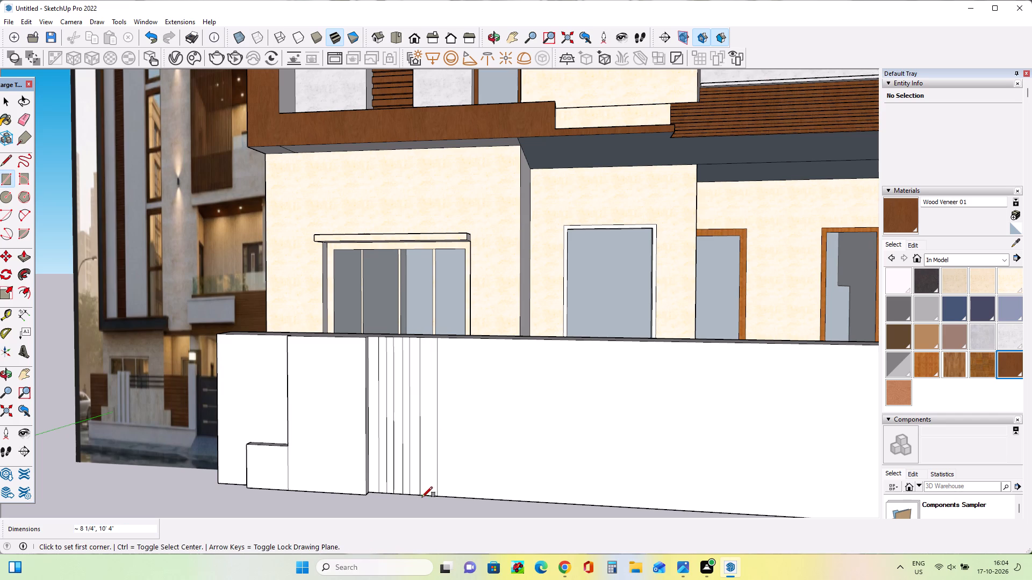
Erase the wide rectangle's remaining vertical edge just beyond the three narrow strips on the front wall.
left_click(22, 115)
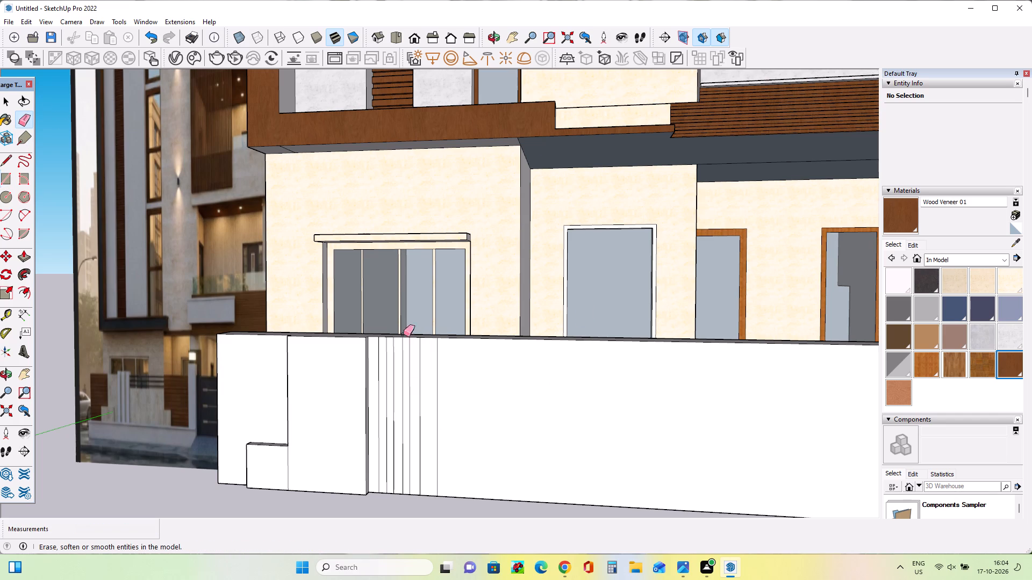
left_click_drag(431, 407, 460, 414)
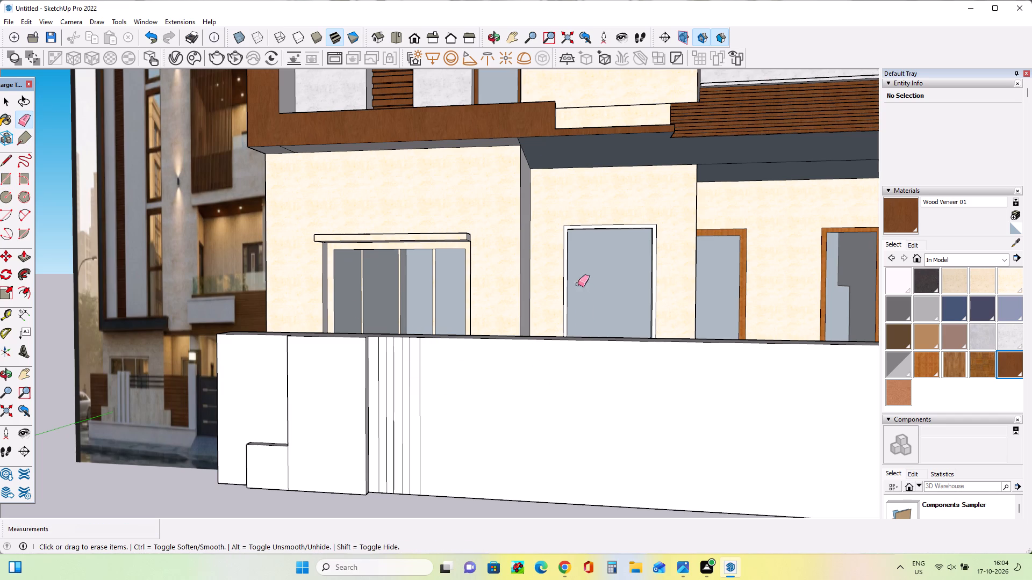
Push/Pull the three narrow strips on the front wall outward about 7 1/4", using the raised second panel's face as the depth reference.
left_click(21, 257)
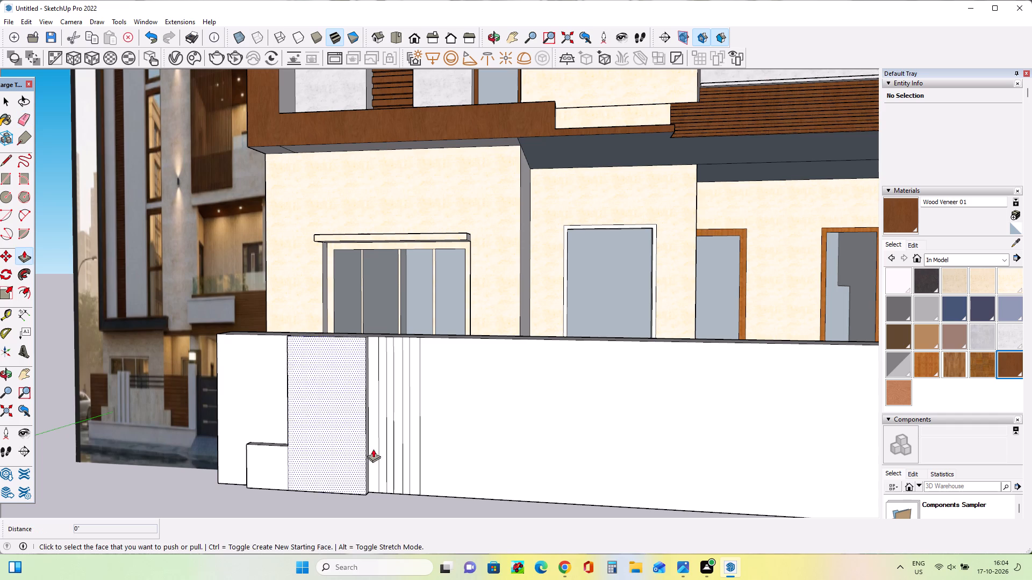
left_click(383, 445)
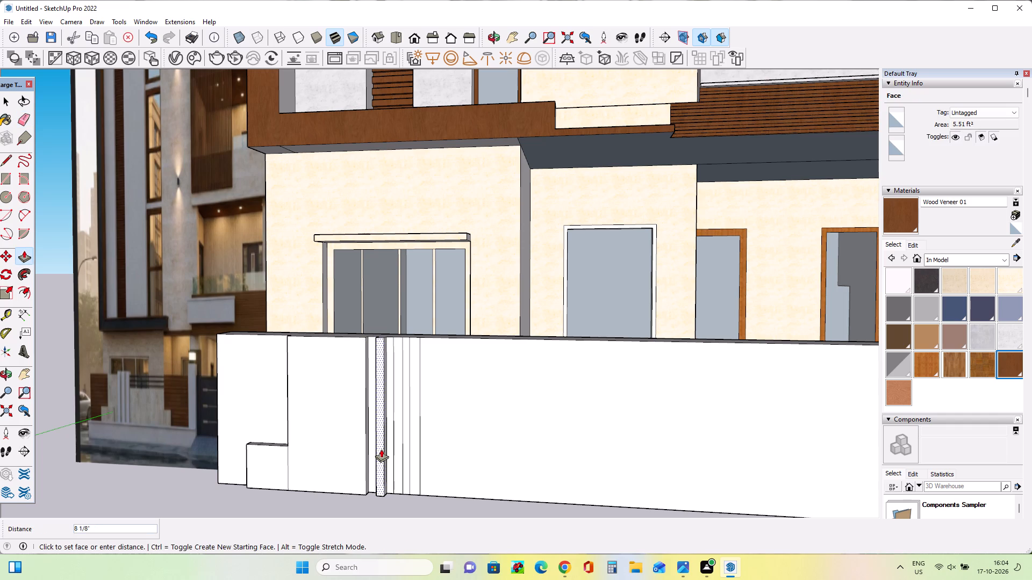
left_click(363, 440)
left_click(399, 455)
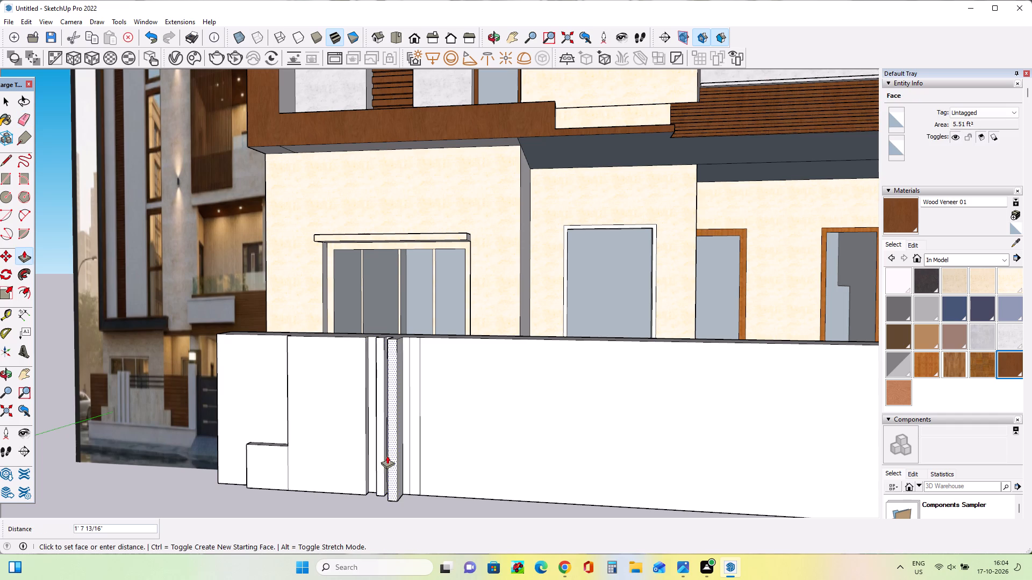
left_click(381, 445)
left_click(415, 458)
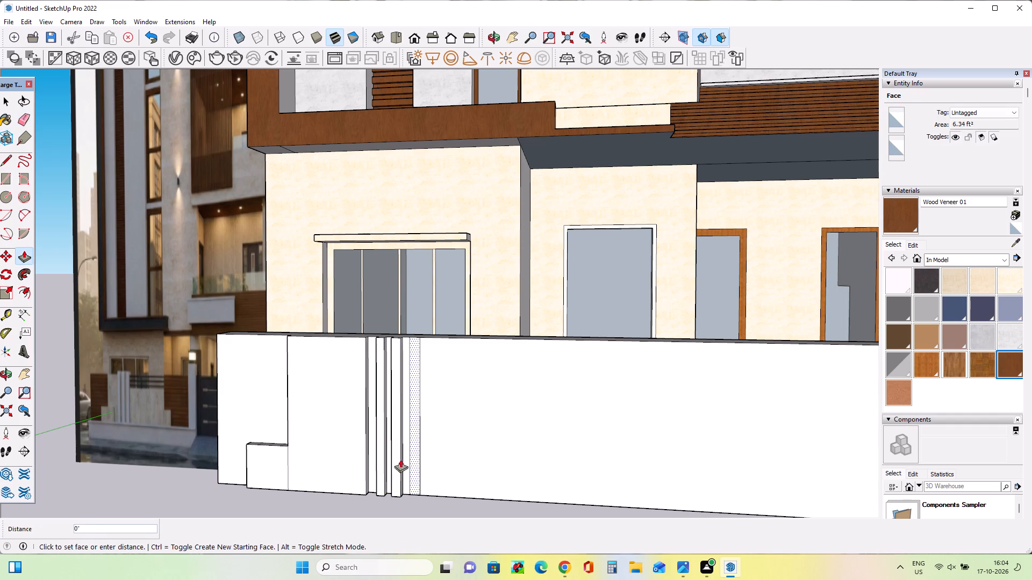
left_click(391, 456)
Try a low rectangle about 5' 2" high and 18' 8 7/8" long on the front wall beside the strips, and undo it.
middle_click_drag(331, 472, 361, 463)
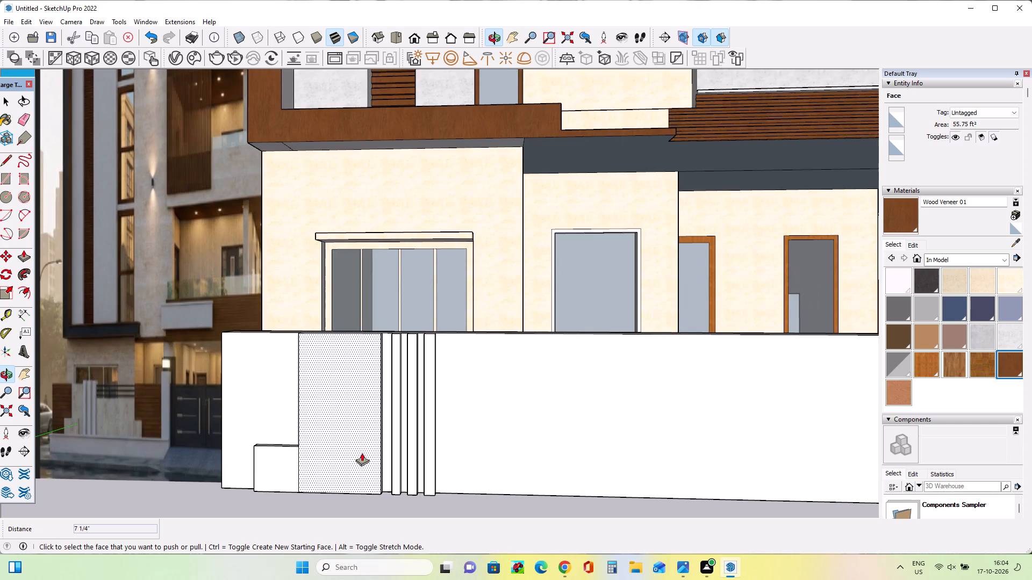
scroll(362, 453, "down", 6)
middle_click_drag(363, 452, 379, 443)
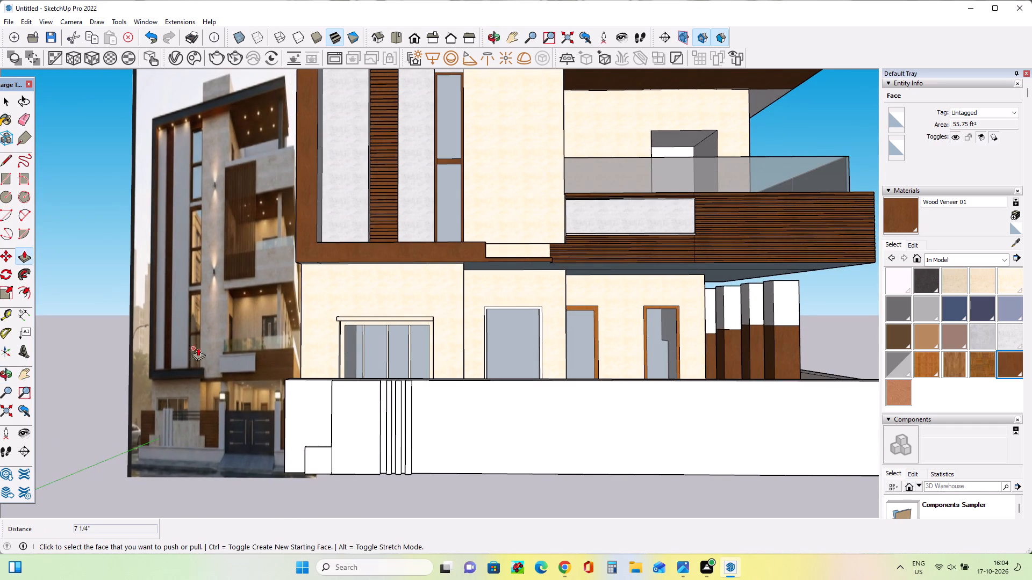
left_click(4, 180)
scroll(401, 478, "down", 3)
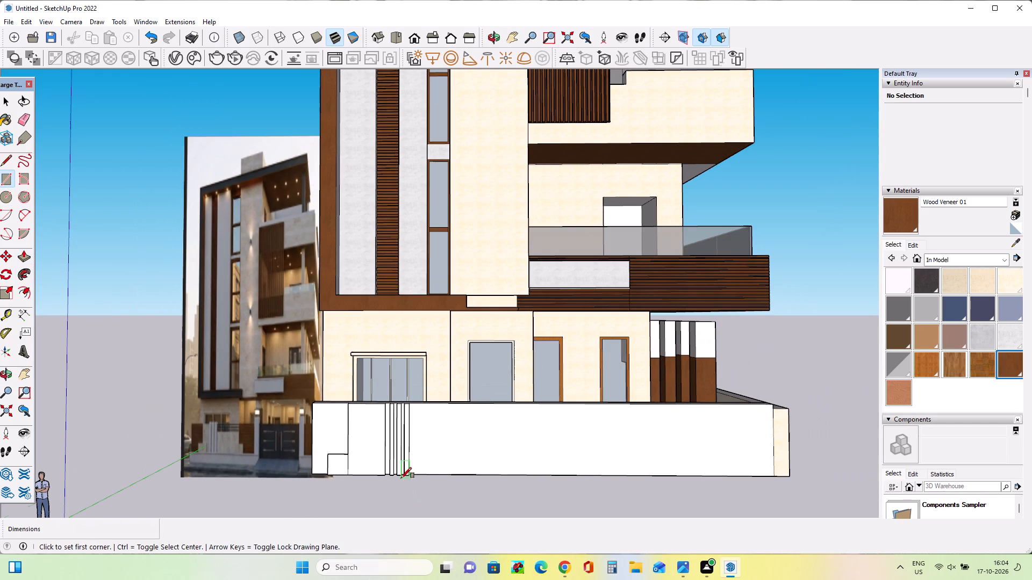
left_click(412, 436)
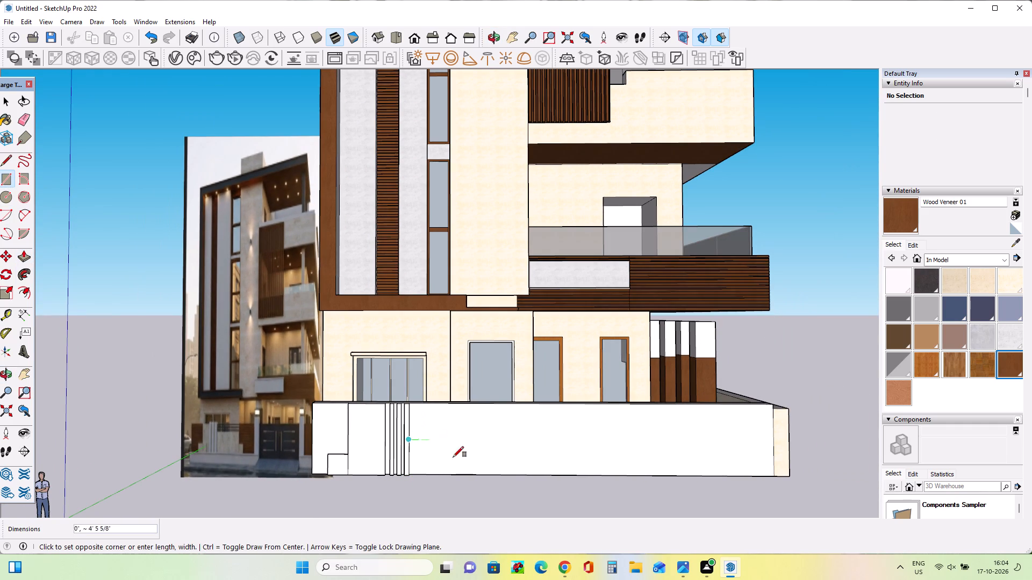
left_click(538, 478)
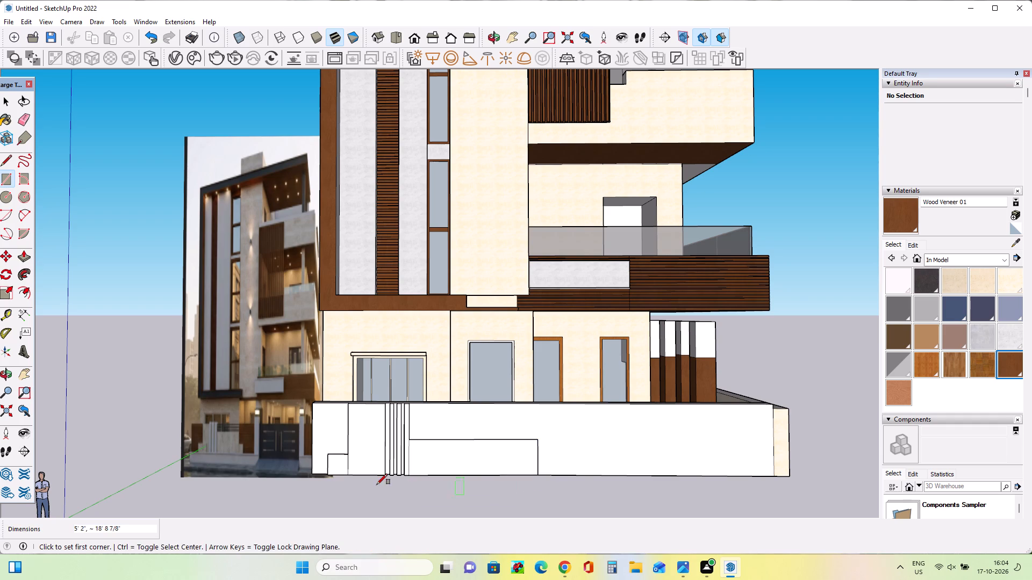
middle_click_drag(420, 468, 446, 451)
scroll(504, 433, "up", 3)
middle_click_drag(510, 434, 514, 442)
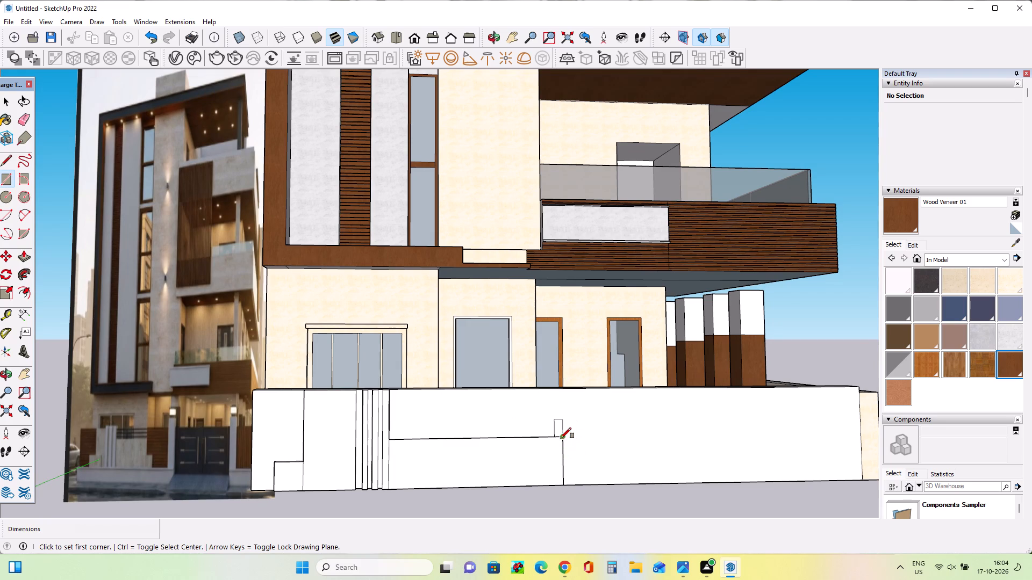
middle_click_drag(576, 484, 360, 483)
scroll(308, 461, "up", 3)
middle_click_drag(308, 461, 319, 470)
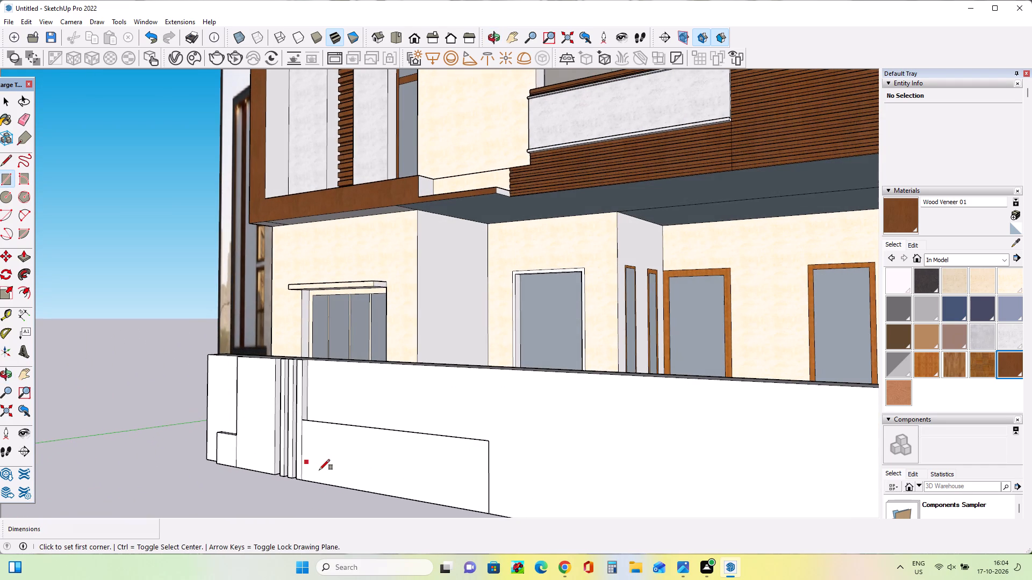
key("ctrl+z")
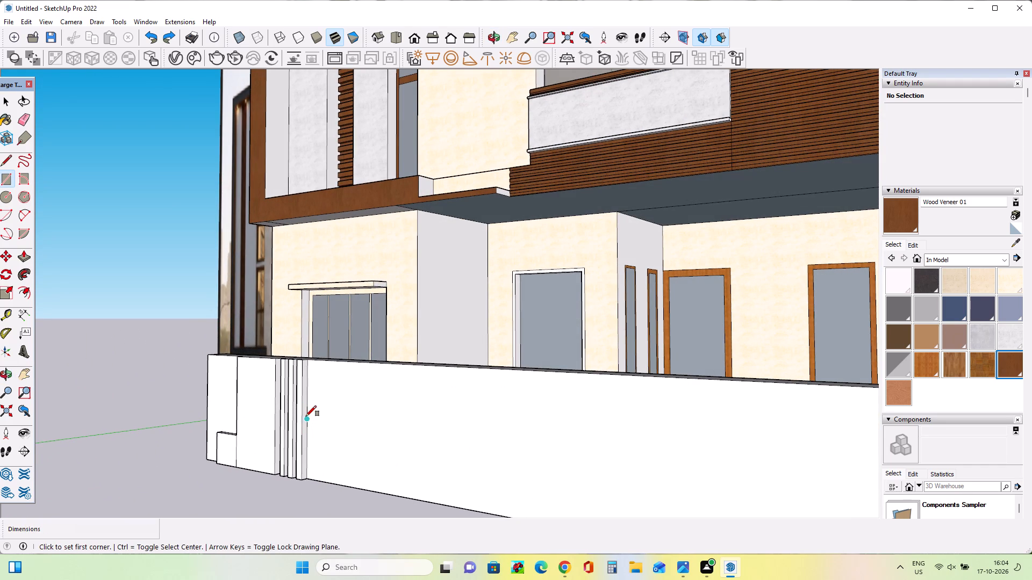
Draw a rectangle about 5' 2" high and 20' 5 13/16" long on the wall's lower half, starting at the last raised strip.
left_click(307, 418)
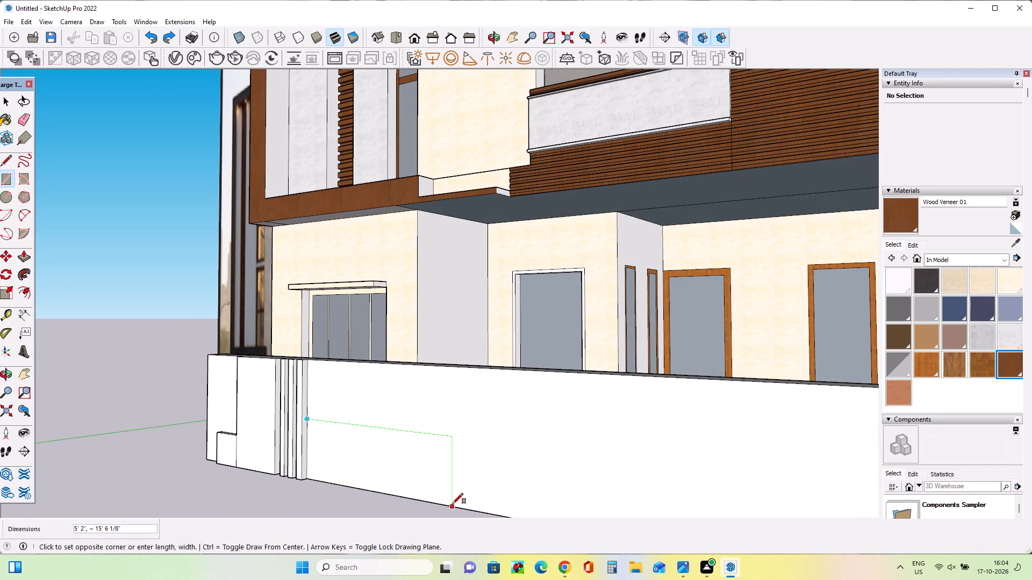
middle_click_drag(453, 504, 561, 485)
scroll(561, 485, "down", 2)
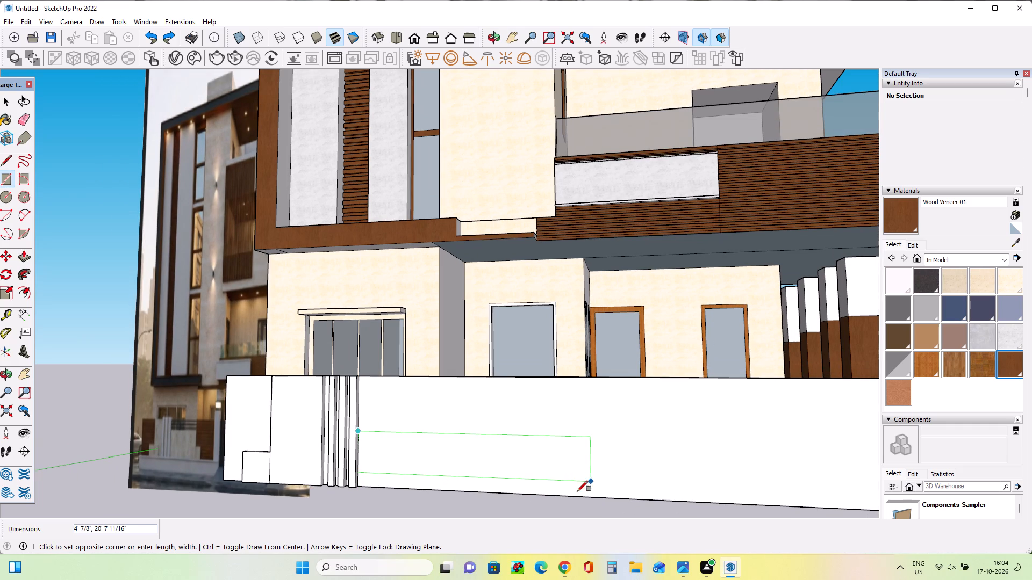
left_click(578, 496)
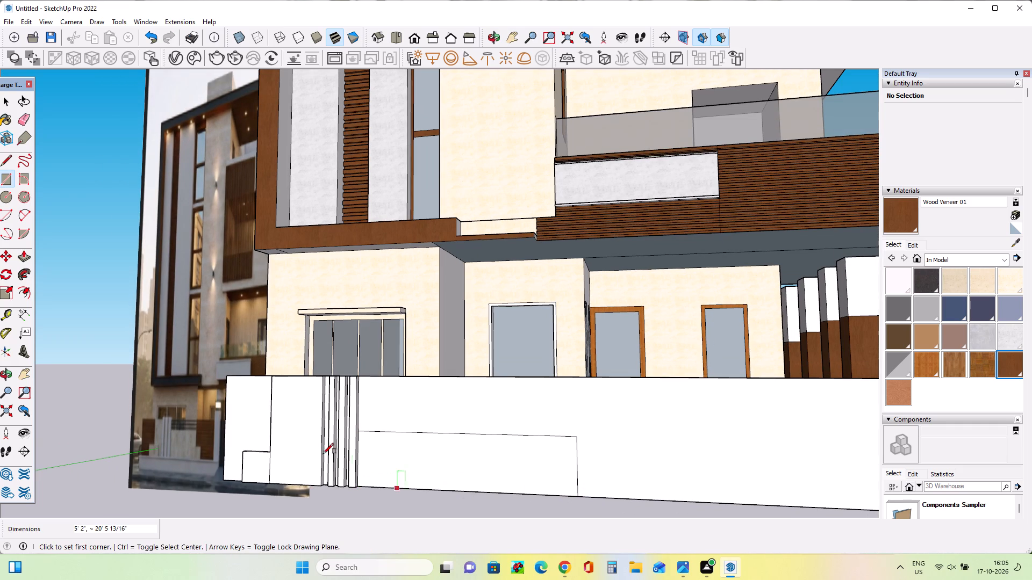
Draw a full-height rectangle about 1' 11 13/16" wide on the front wall, adjoining the far end of the low panel.
middle_click(363, 422)
scroll(363, 422, "down", 4)
middle_click_drag(382, 444, 498, 468)
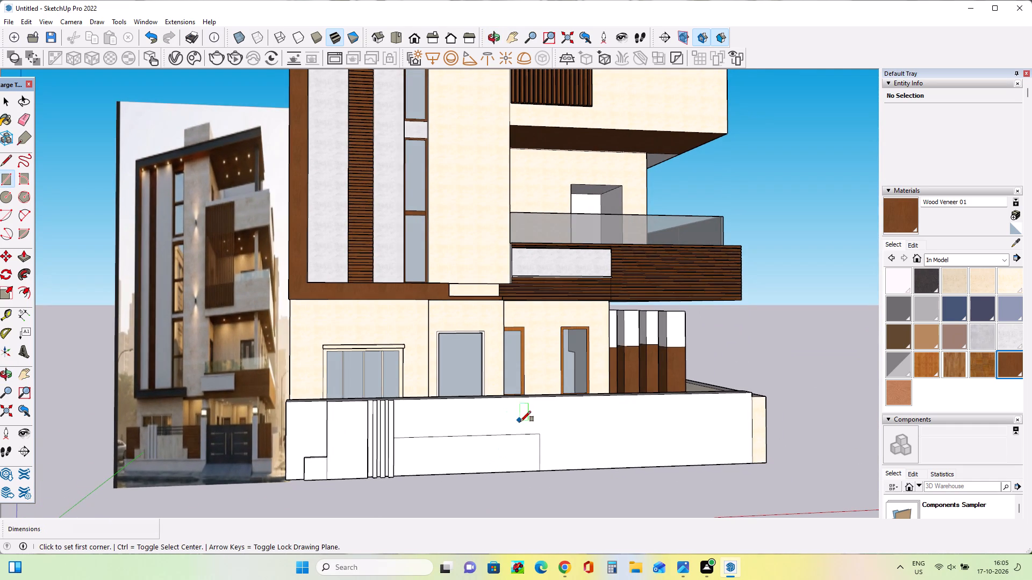
left_click(536, 469)
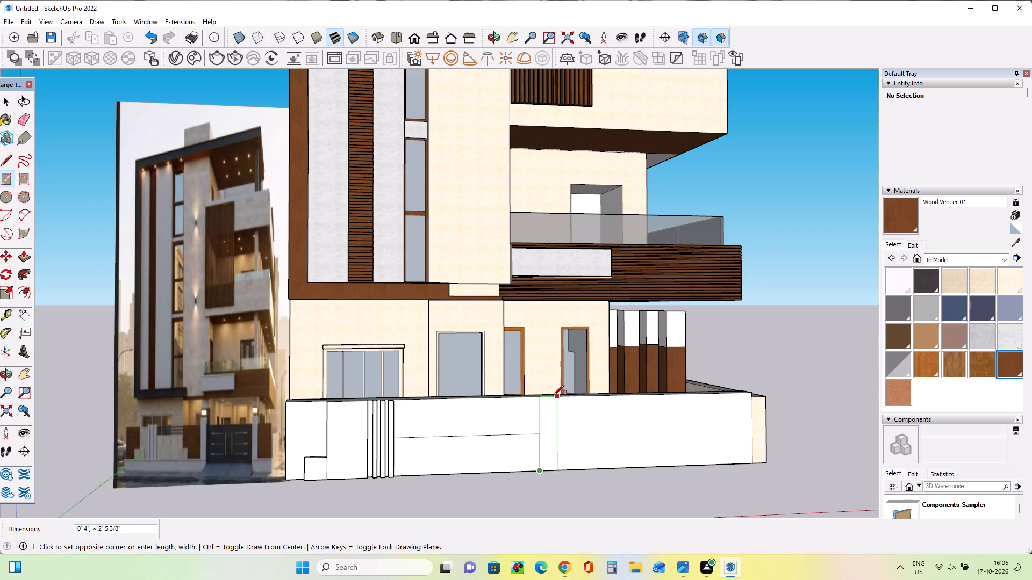
left_click(553, 394)
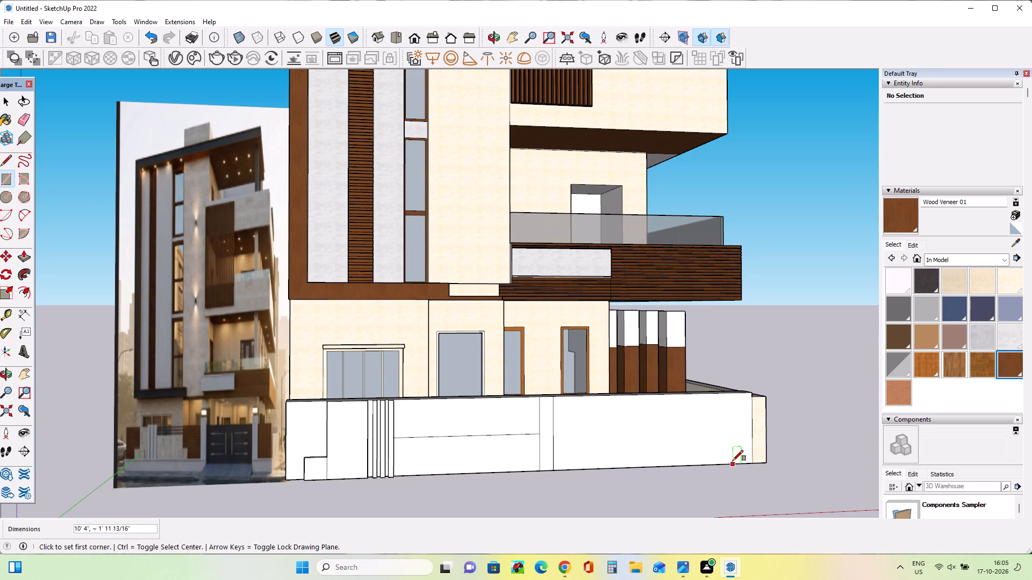
Draw a full-height rectangle about 3' 2 11/16" wide near the far end of the front wall.
left_click(733, 461)
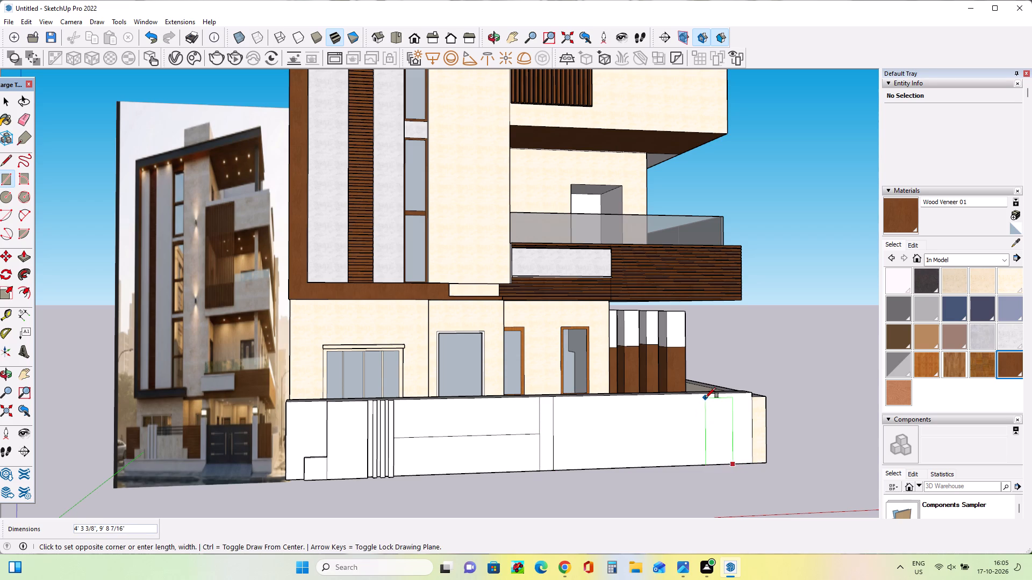
key("Escape")
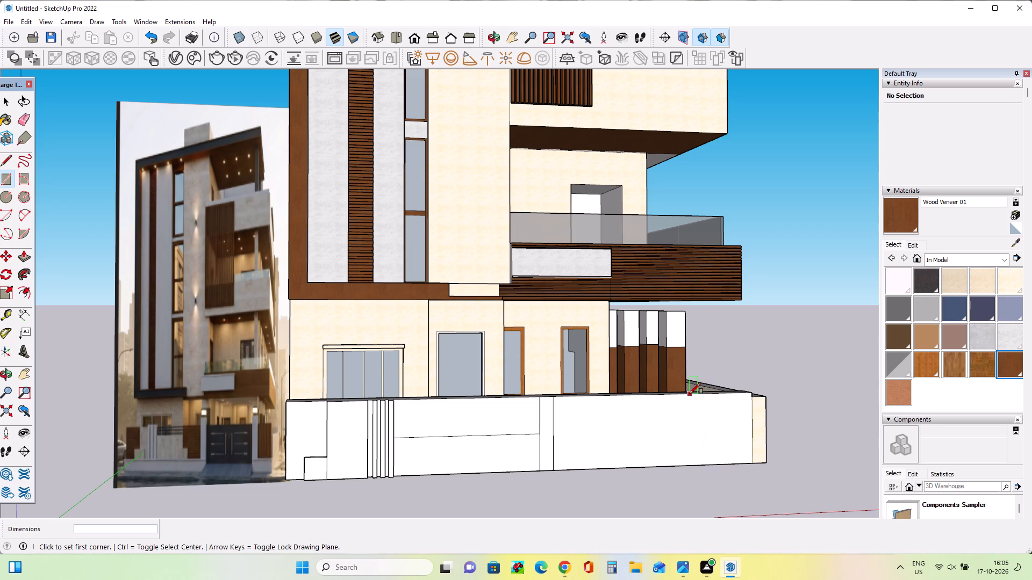
left_click(686, 395)
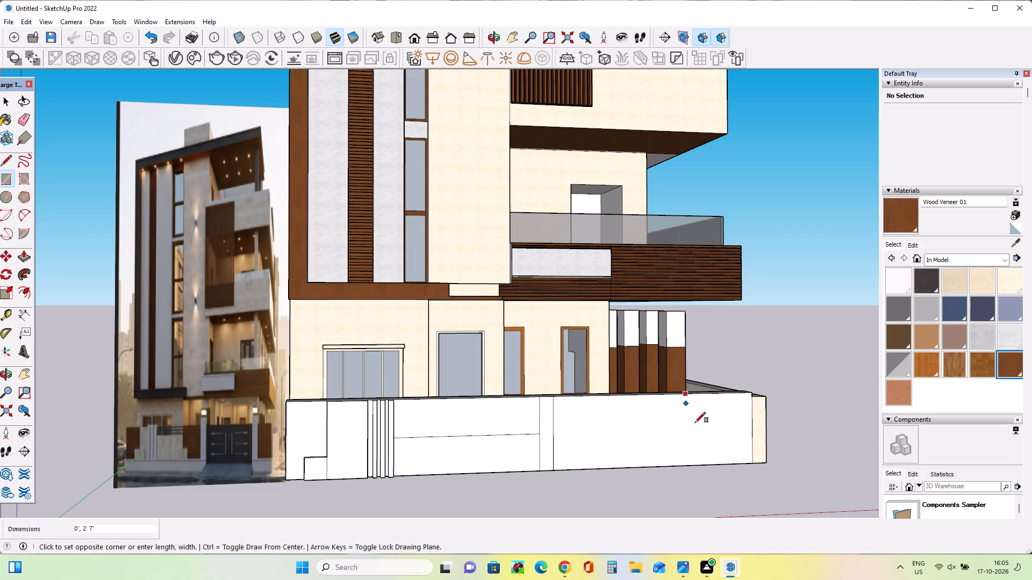
left_click(707, 463)
Draw a low base rectangle about 10' 4 1/4" by 2' 2 7/8" from the far full-height strip's bottom corner to the wall's end.
middle_click_drag(628, 489, 583, 489)
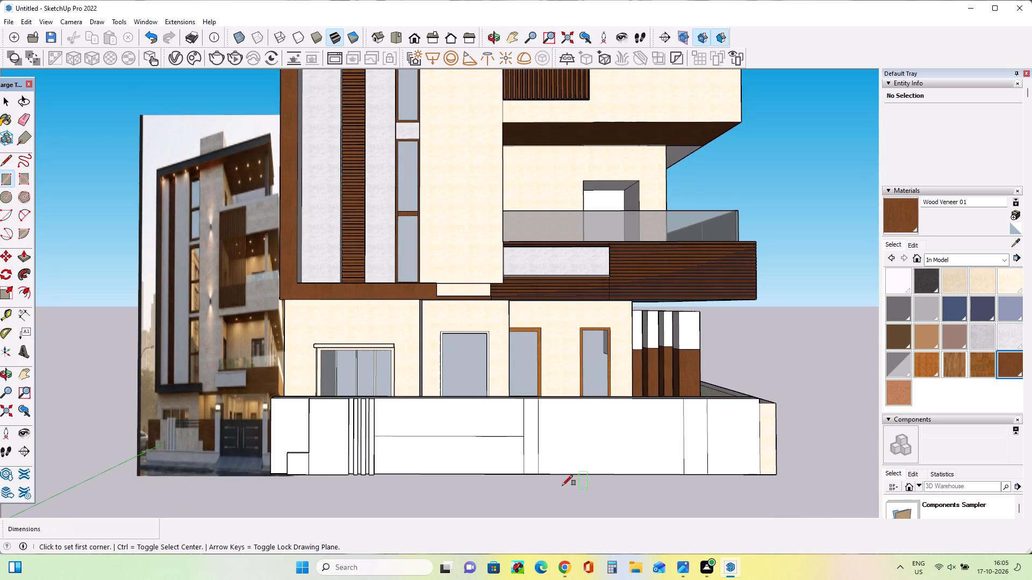
middle_click_drag(529, 466, 535, 475)
scroll(542, 446, "down", 4)
middle_click_drag(576, 461, 583, 465)
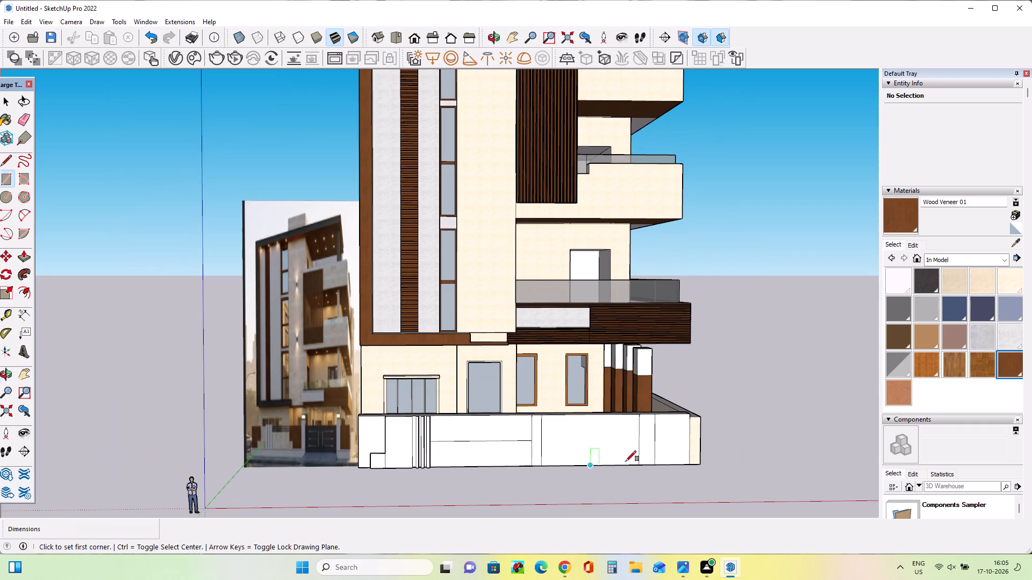
scroll(661, 456, "up", 3)
left_click(634, 468)
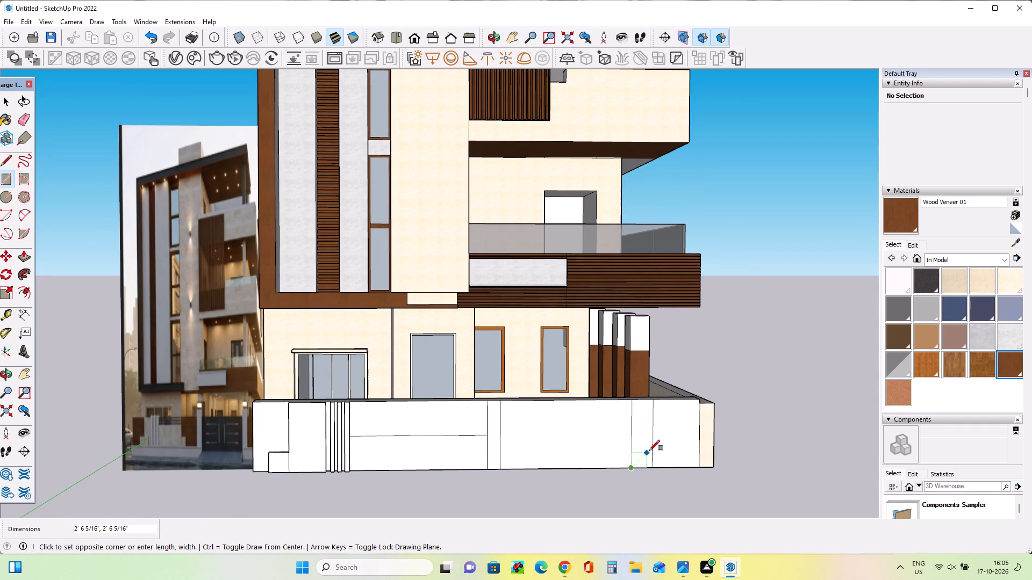
scroll(668, 445, "down", 3)
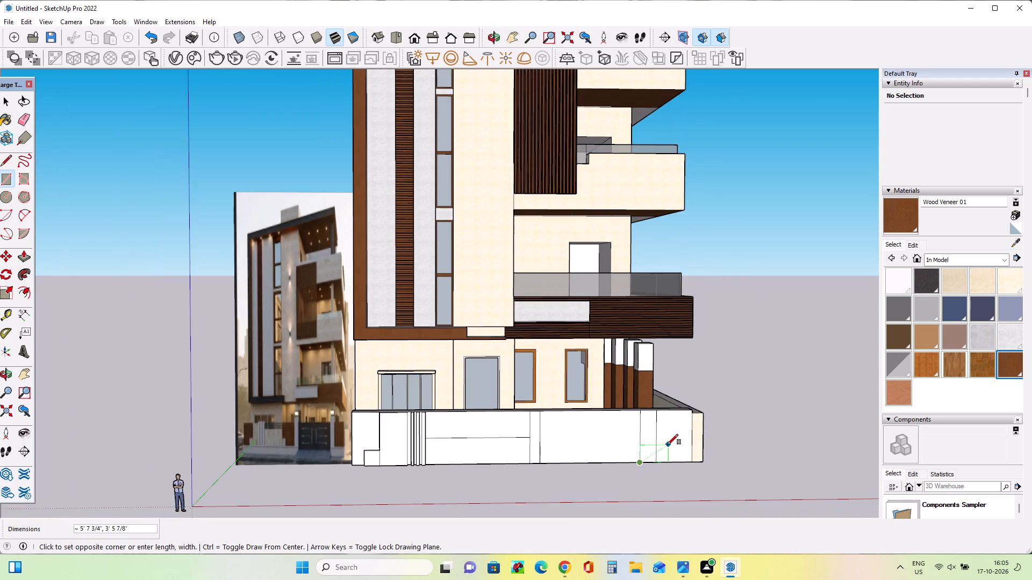
middle_click_drag(668, 445, 696, 441)
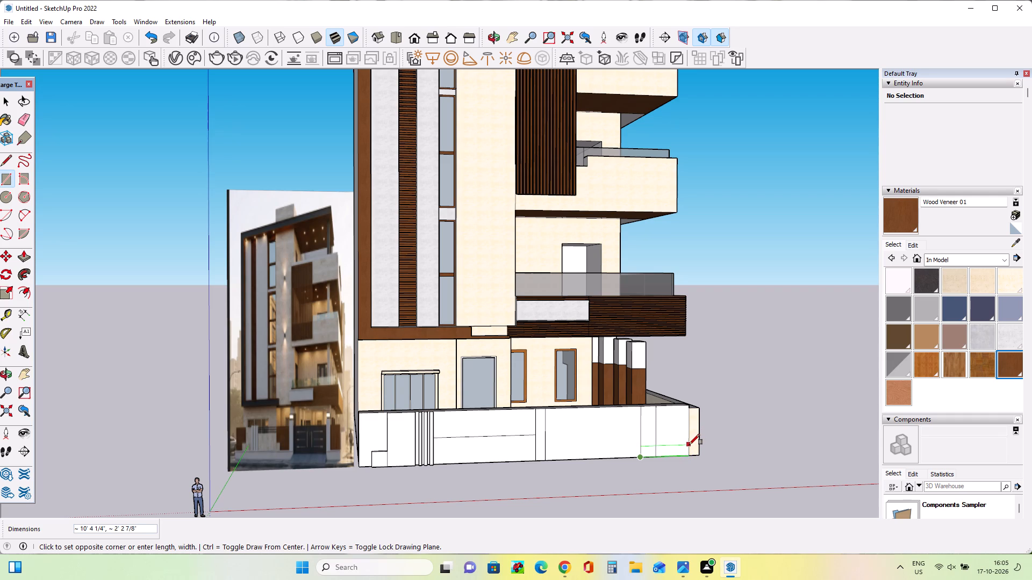
left_click(688, 444)
Draw two lines across the wall's top thickness, in line with the facing edges of the two full-height rectangles.
middle_click_drag(681, 481, 648, 475)
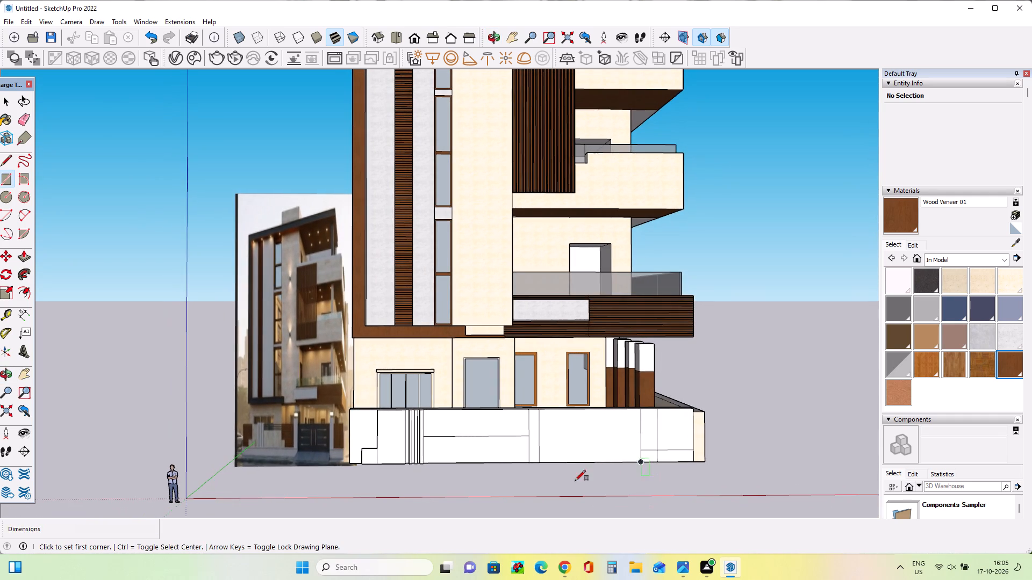
scroll(515, 459, "down", 1)
middle_click_drag(518, 463, 524, 485)
middle_click_drag(61, 334, 78, 387)
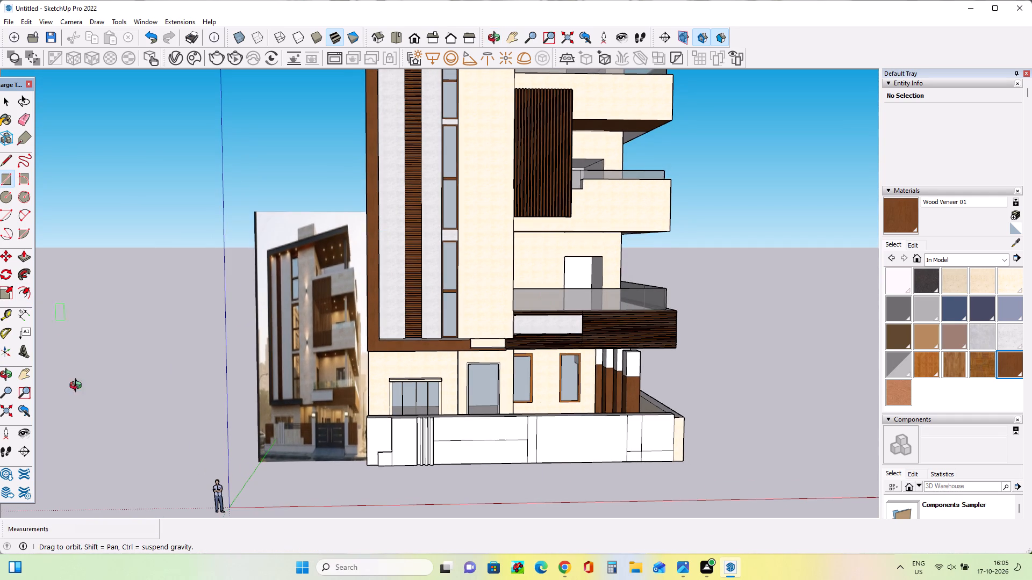
middle_click_drag(78, 387, 114, 487)
middle_click(114, 487)
left_click(0, 161)
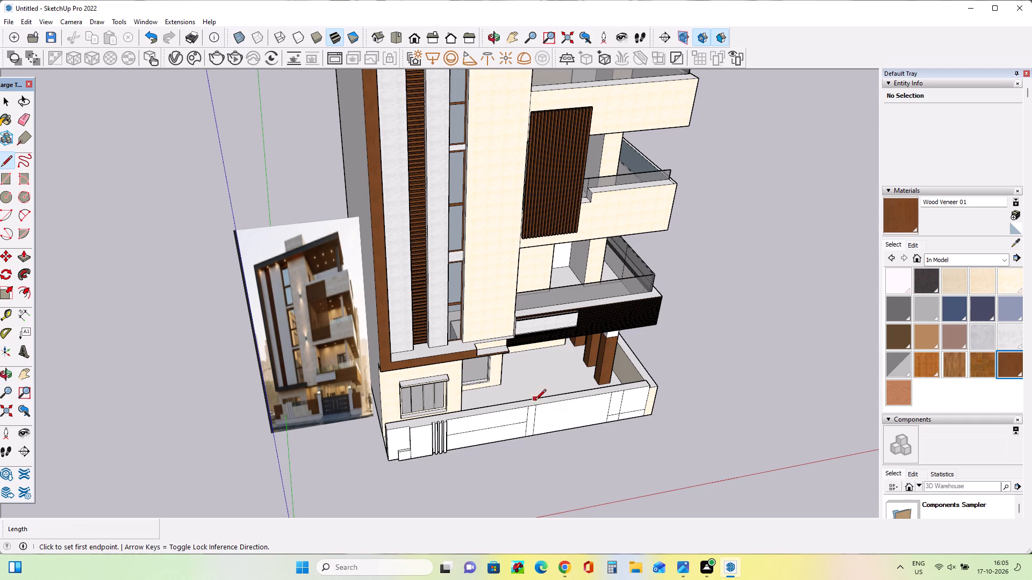
left_click(536, 406)
left_click(535, 399)
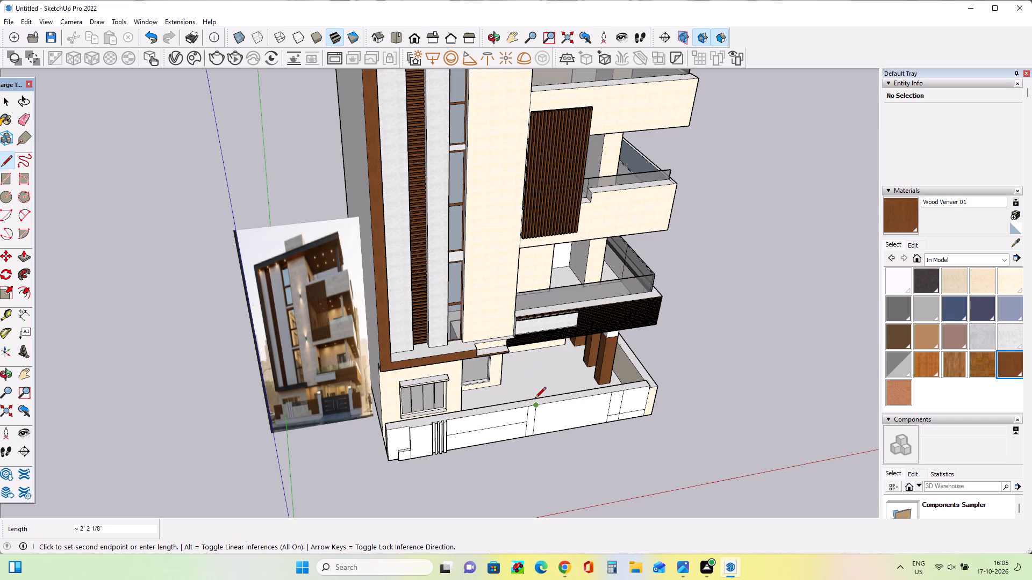
left_click(534, 397)
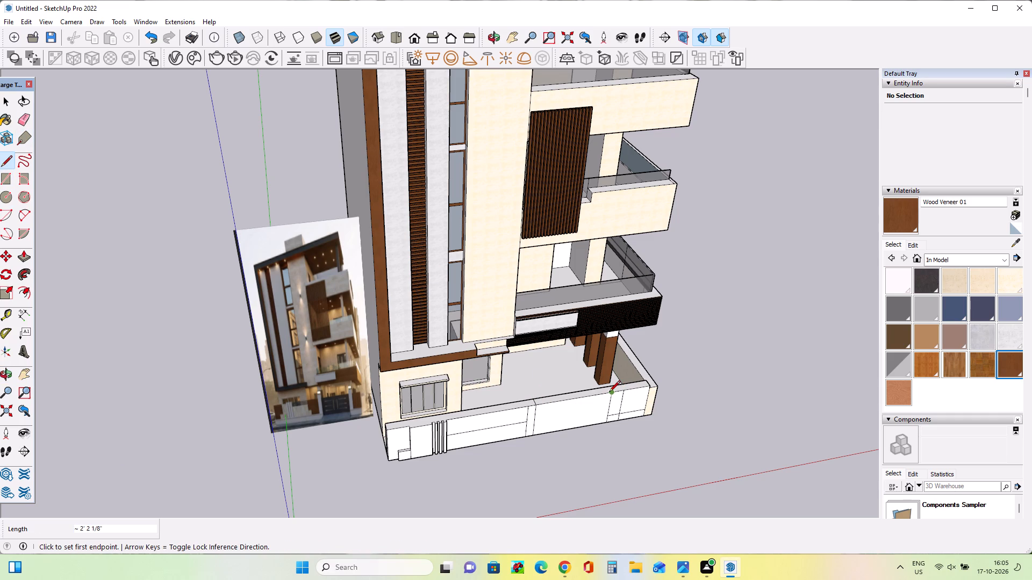
left_click(609, 393)
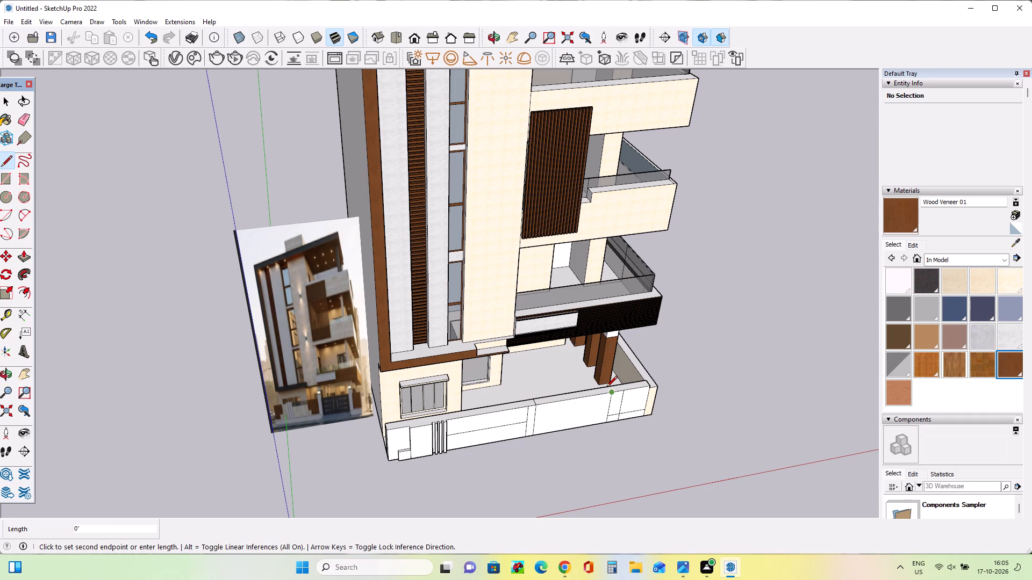
left_click(607, 387)
middle_click_drag(619, 421, 569, 436)
scroll(605, 402, "up", 3)
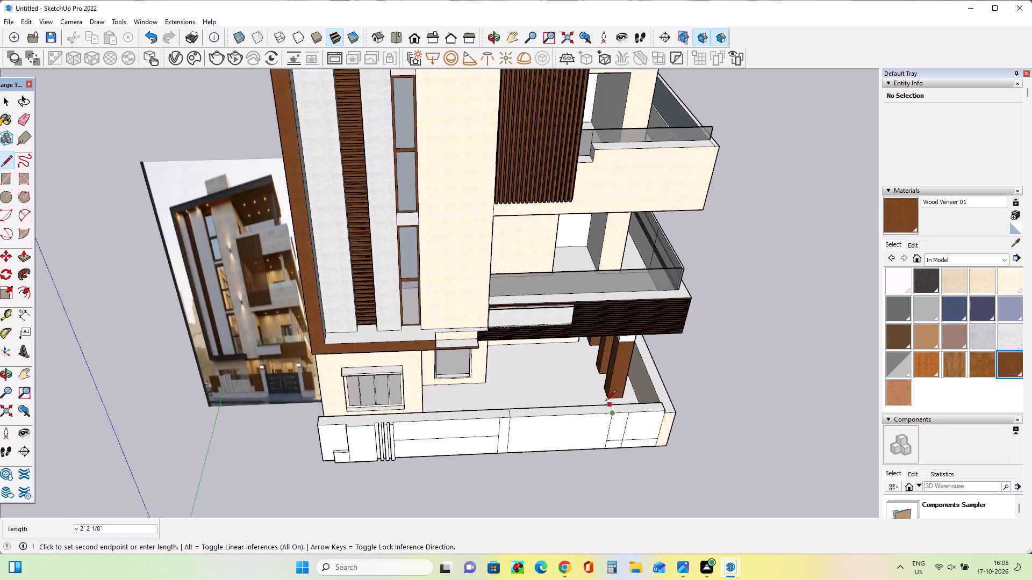
scroll(605, 402, "up", 4)
left_click(614, 402)
Push the wall's top face between the two thickness lines down 10' 4" to cut the gate opening.
middle_click_drag(567, 447, 603, 420)
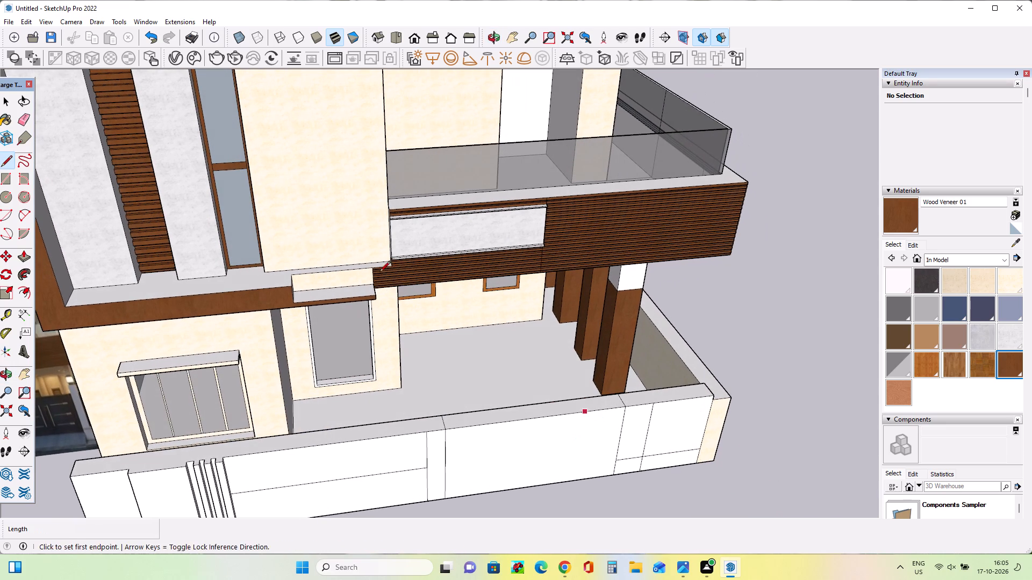
left_click(23, 252)
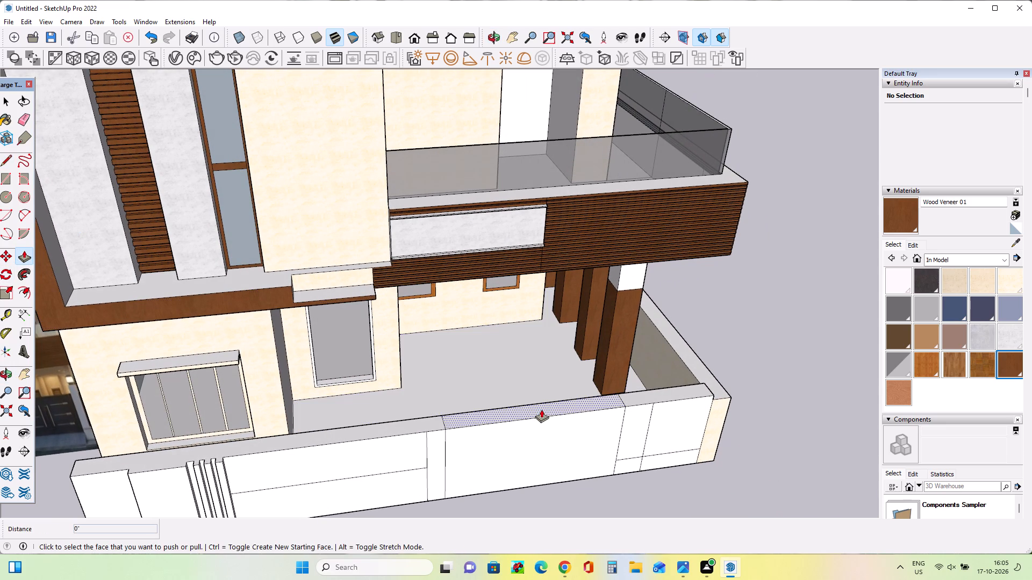
left_click(541, 409)
left_click(545, 481)
Draw a thin flat rectangle about 26' 5" long along the front wall's foot, from the raised strips to the gate opening.
middle_click_drag(597, 495, 571, 414)
scroll(571, 414, "down", 2)
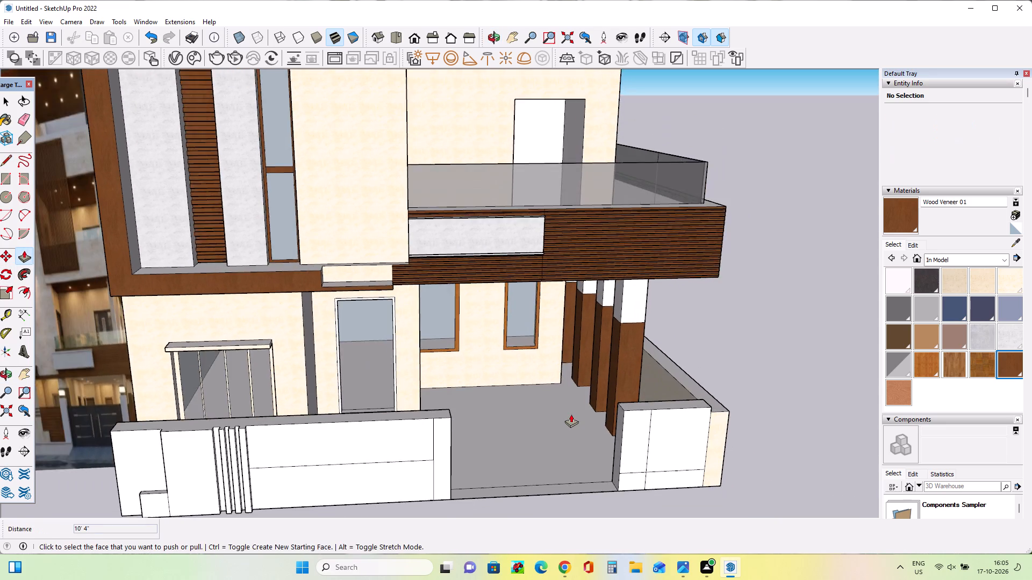
scroll(571, 414, "down", 4)
middle_click_drag(494, 472, 508, 479)
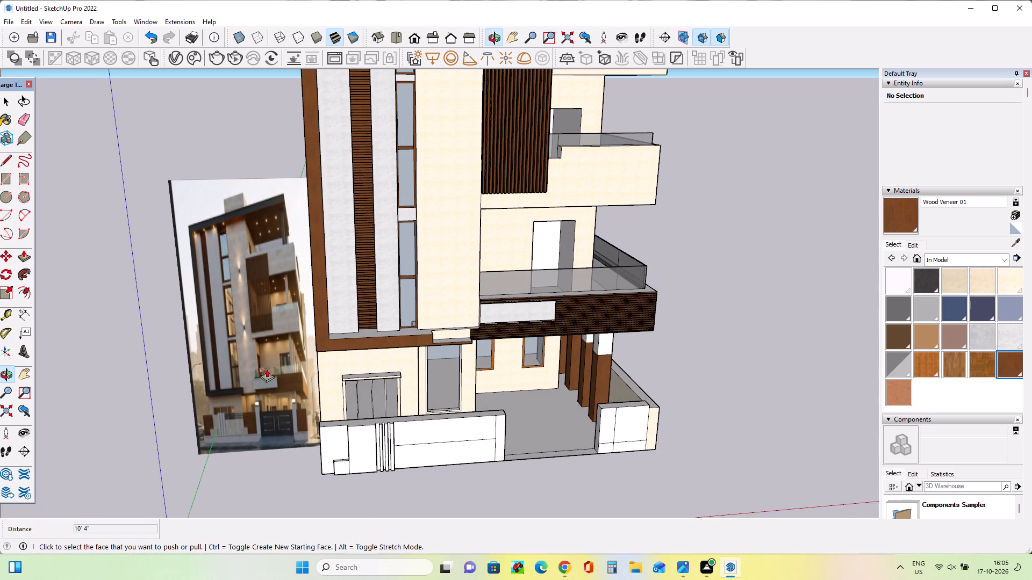
middle_click_drag(429, 451, 435, 456)
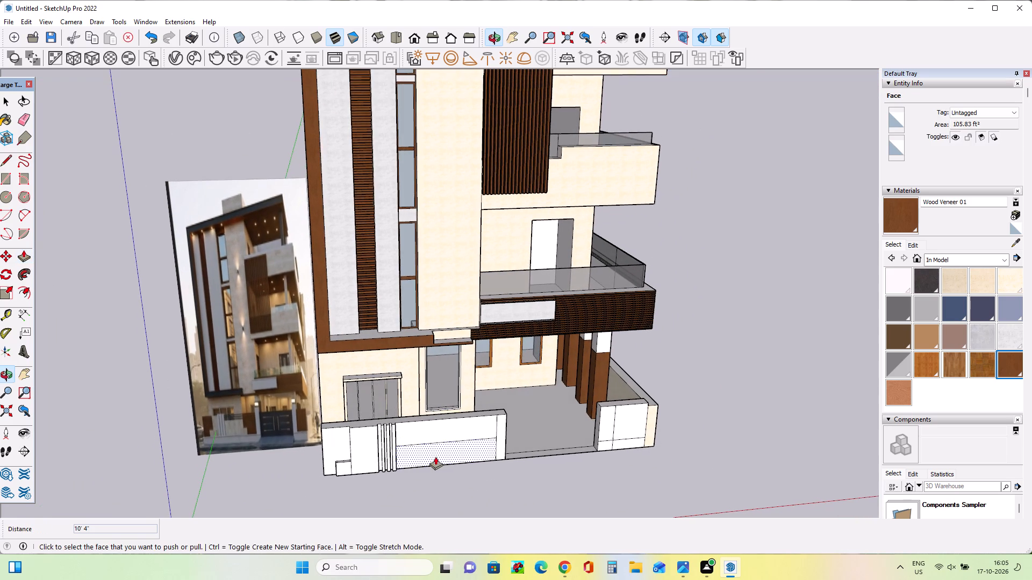
scroll(436, 456, "up", 2)
middle_click_drag(439, 464, 441, 469)
scroll(403, 467, "up", 1)
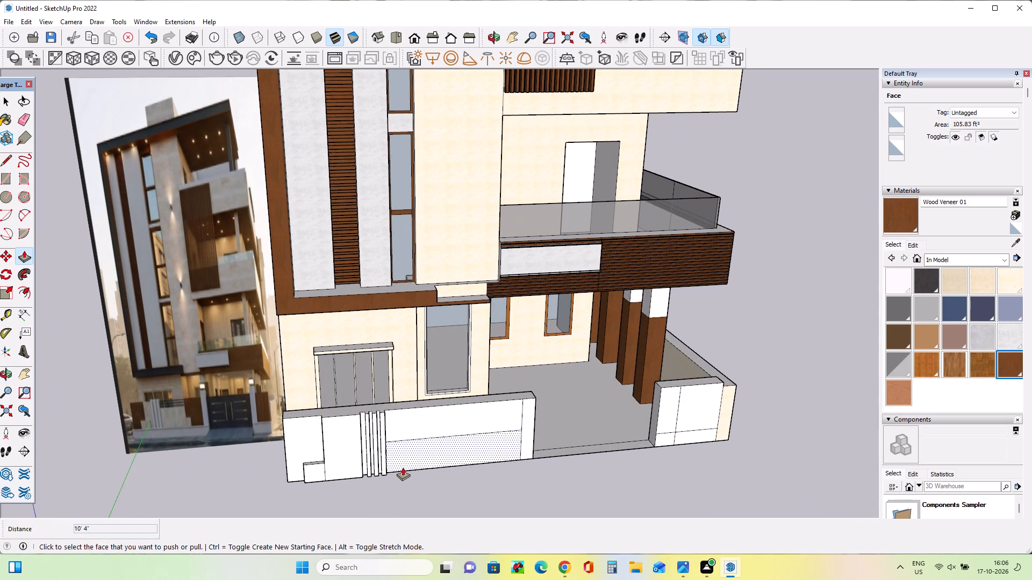
middle_click_drag(404, 467, 419, 468)
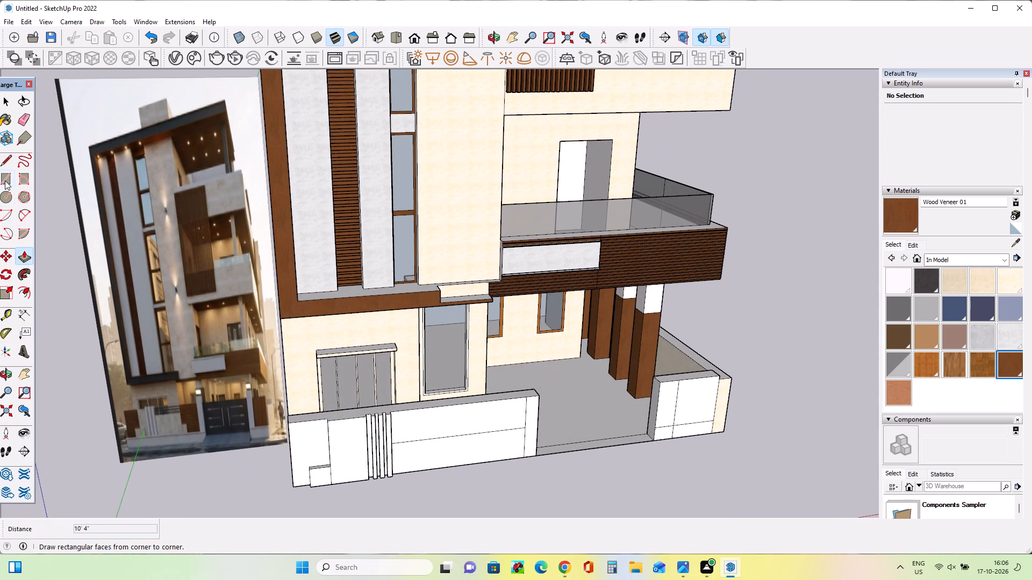
left_click(5, 180)
left_click(368, 481)
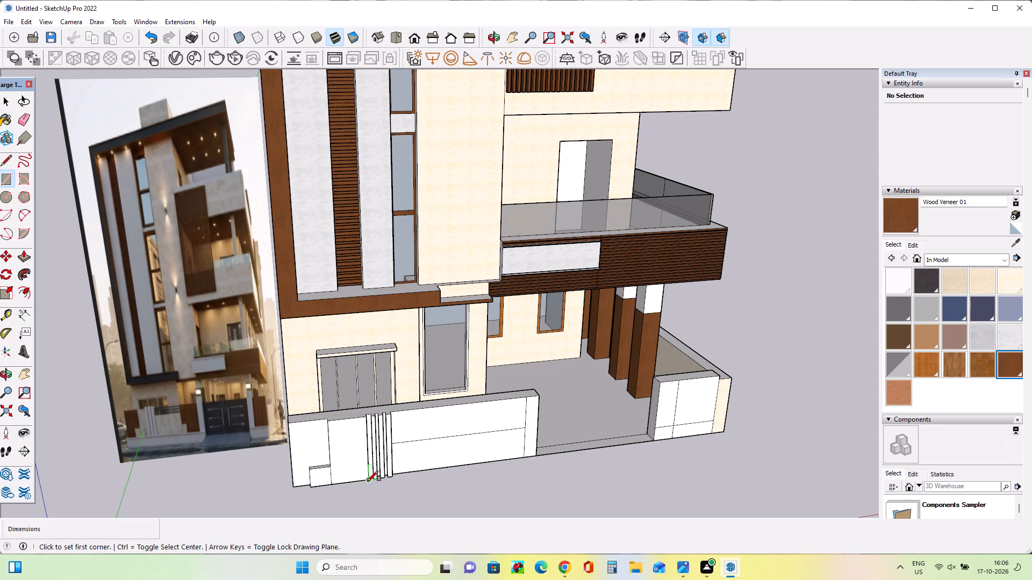
left_click(537, 456)
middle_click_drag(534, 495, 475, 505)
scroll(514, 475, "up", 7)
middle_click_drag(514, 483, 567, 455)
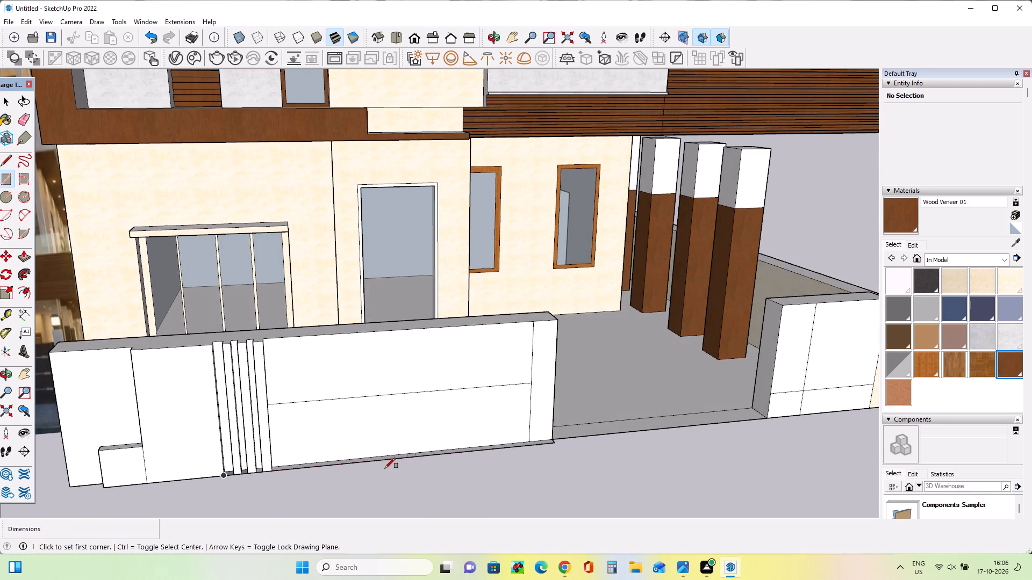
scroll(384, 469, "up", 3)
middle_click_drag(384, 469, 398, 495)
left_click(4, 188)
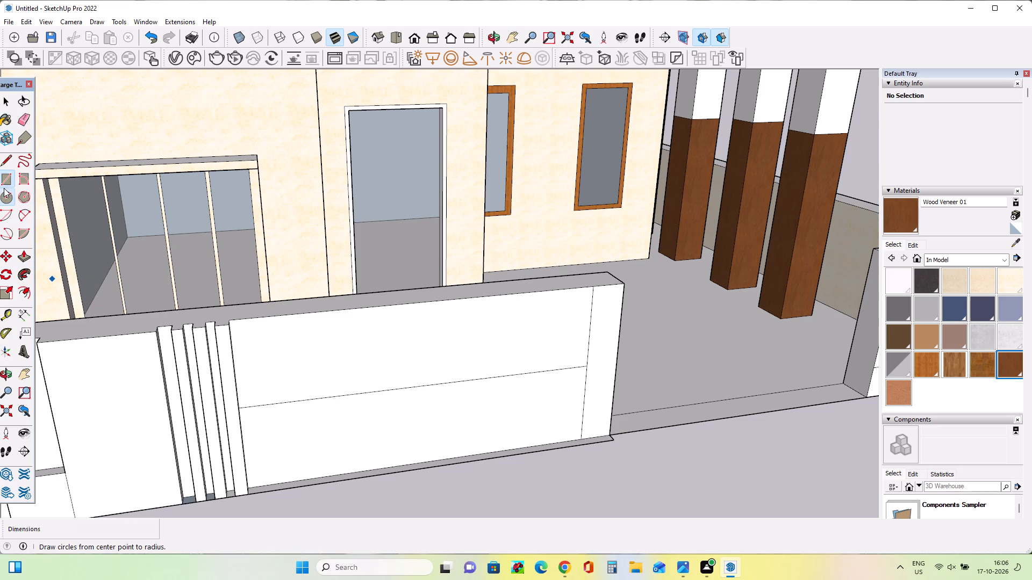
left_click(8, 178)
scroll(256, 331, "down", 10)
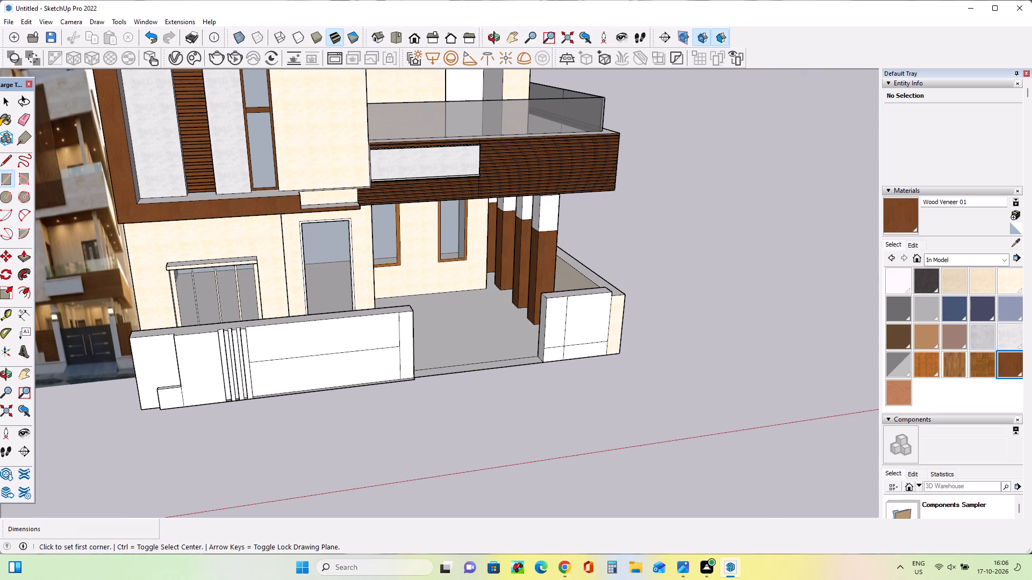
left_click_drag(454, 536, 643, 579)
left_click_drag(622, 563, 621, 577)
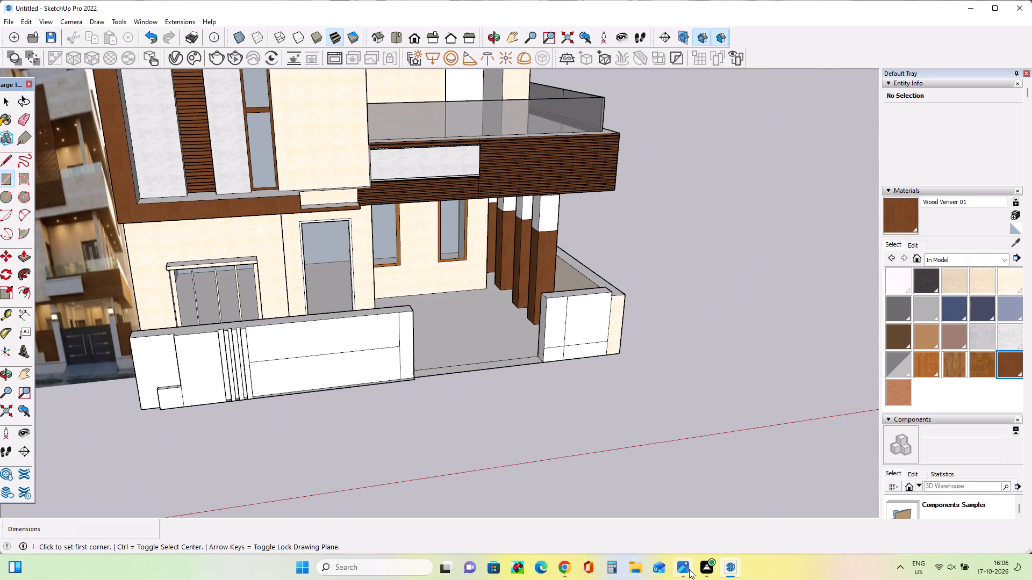
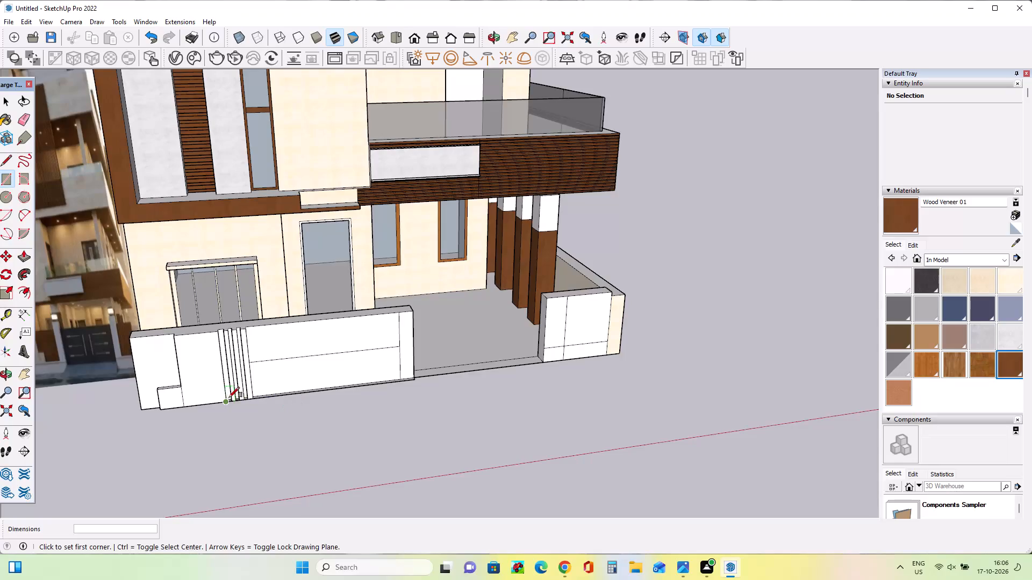
Draw a ground rectangle about 25' 11" by 7' 11" in front of the long boundary wall, from the raised strips to the gate opening.
left_click(225, 404)
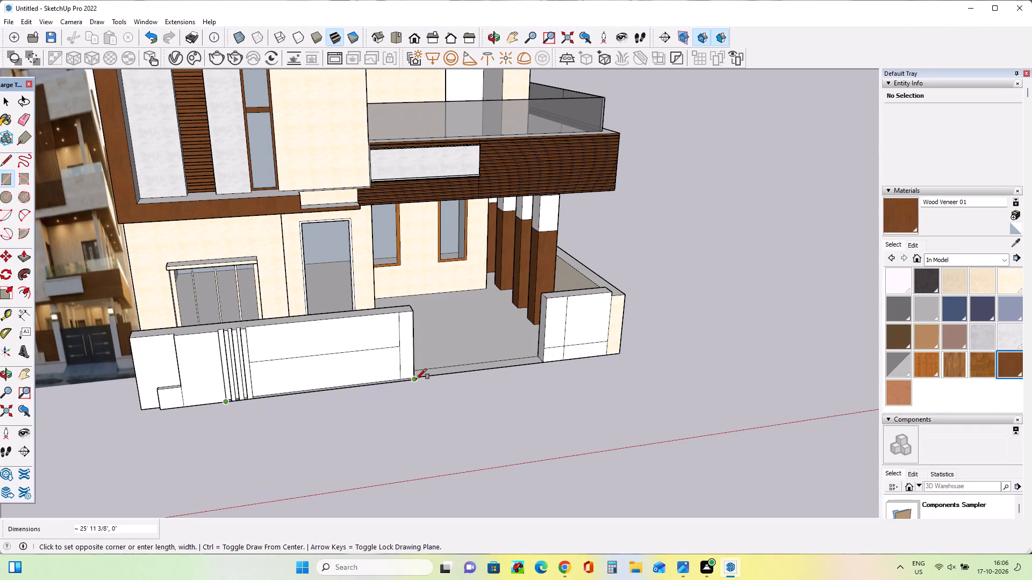
left_click(416, 379)
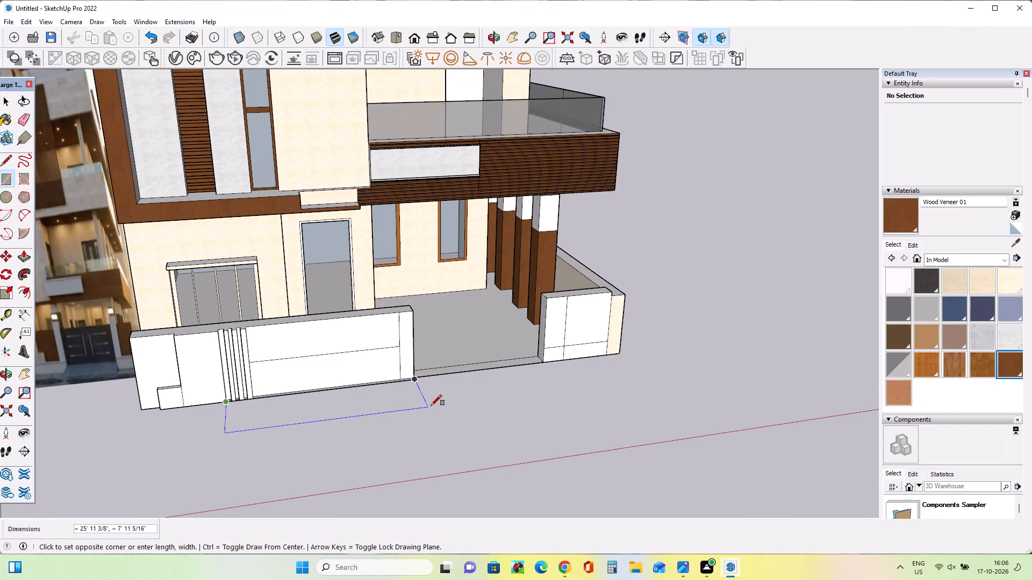
left_click(431, 405)
Reduce the ground rectangle's depth to about 4' by drawing a narrower rectangle against the wall and erasing the outer portion.
scroll(454, 422, "down", 8)
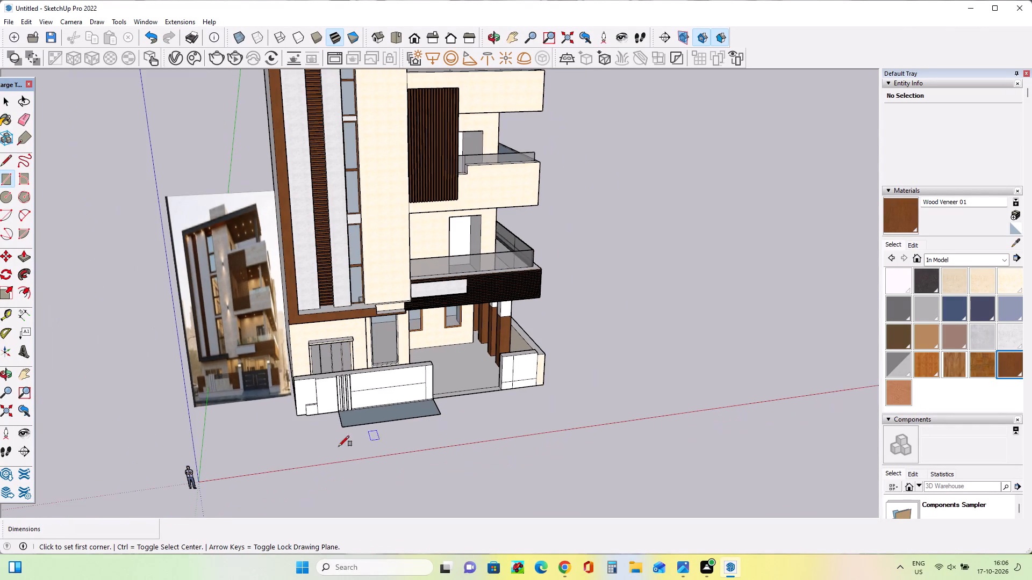
scroll(309, 448, "up", 8)
middle_click_drag(309, 448, 316, 454)
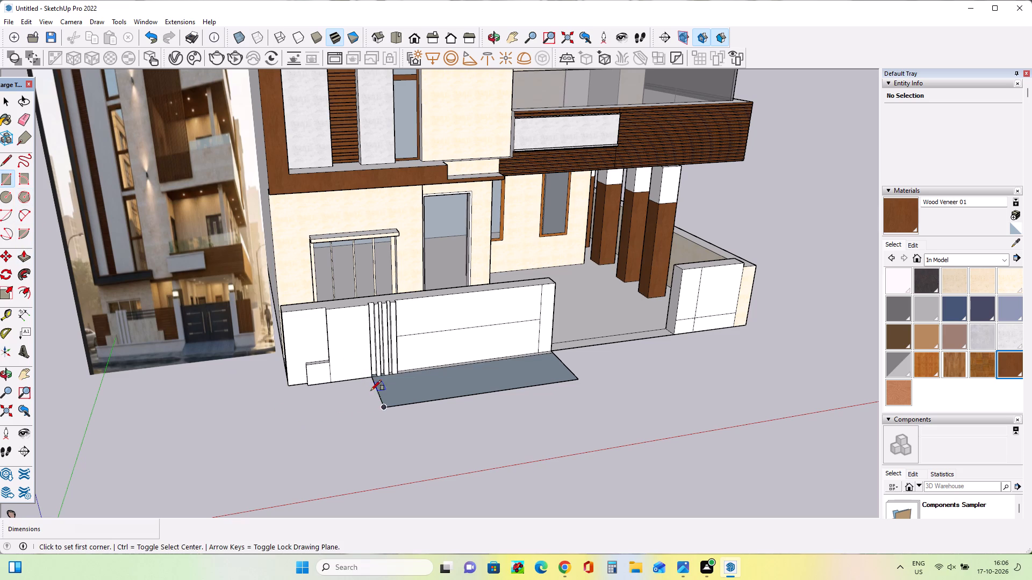
left_click(374, 375)
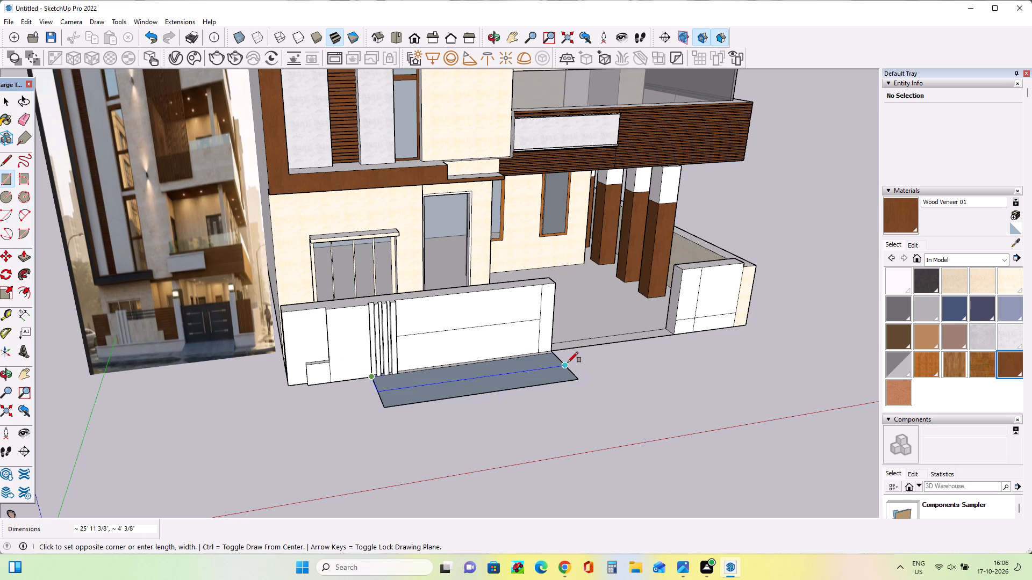
left_click(567, 363)
middle_click_drag(560, 396, 482, 427)
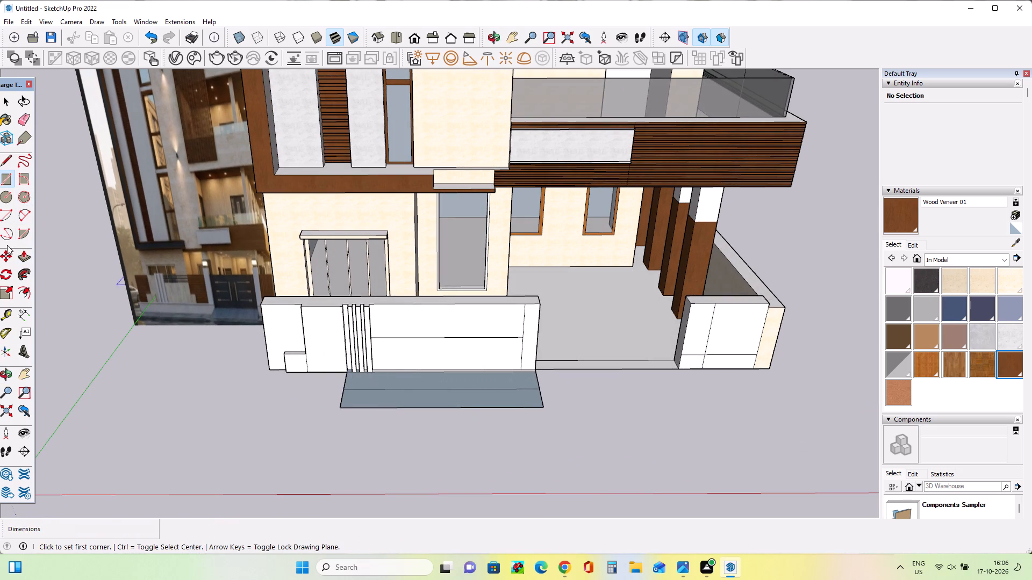
left_click(22, 121)
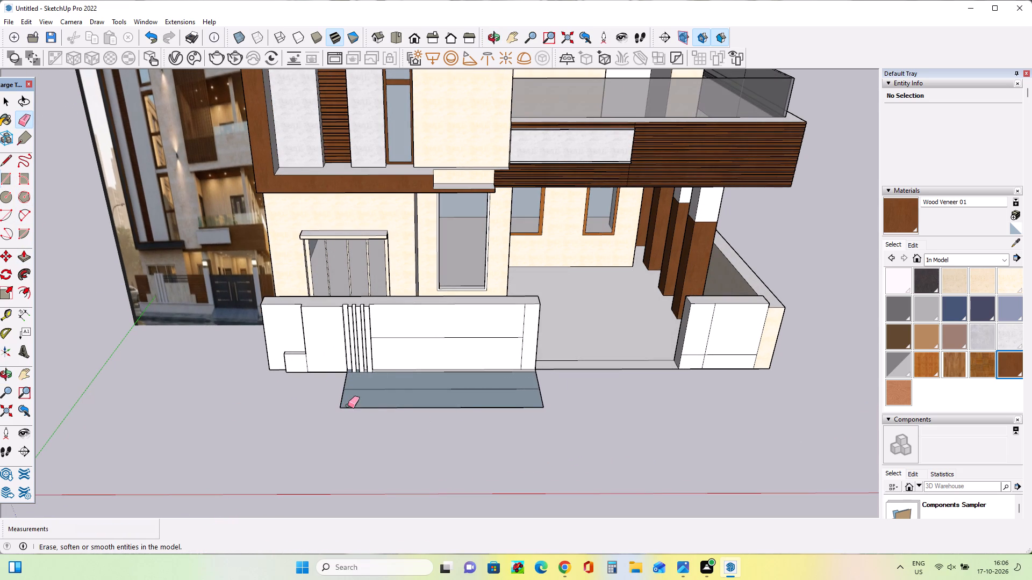
left_click_drag(341, 398, 553, 404)
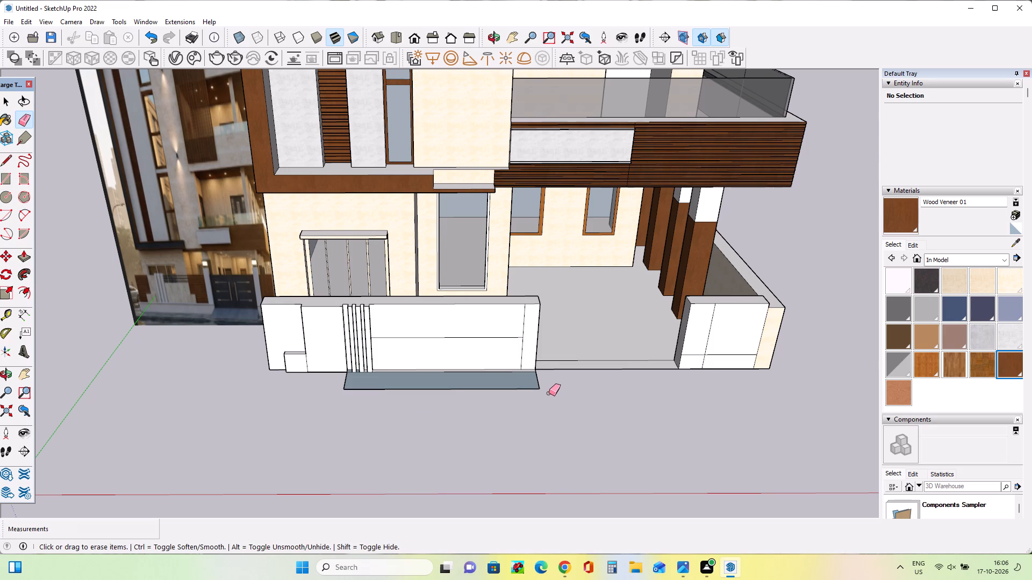
Draw a ground rectangle about 12' 7" long in front of the short wall section beyond the gate opening.
left_click(7, 183)
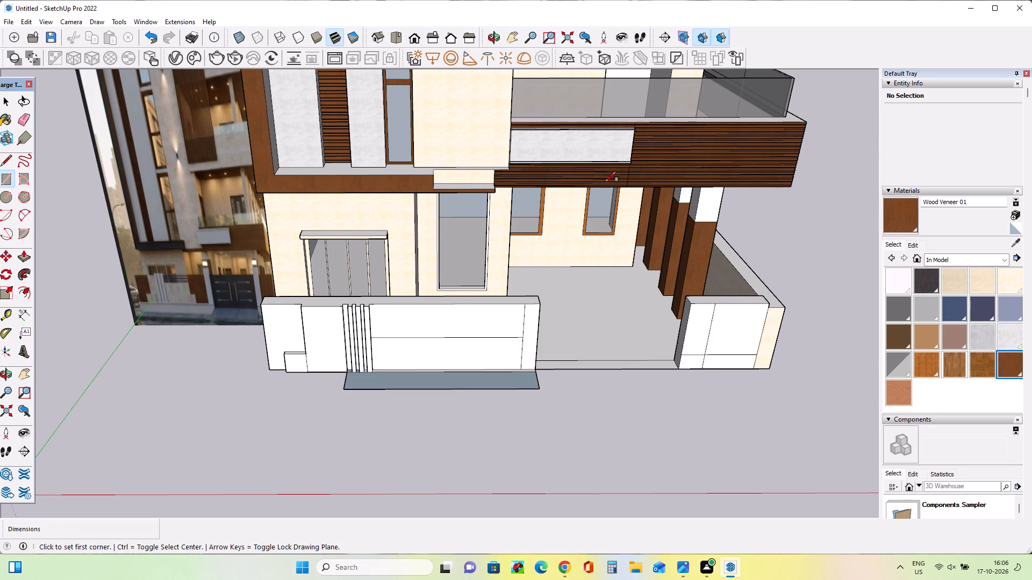
left_click(680, 365)
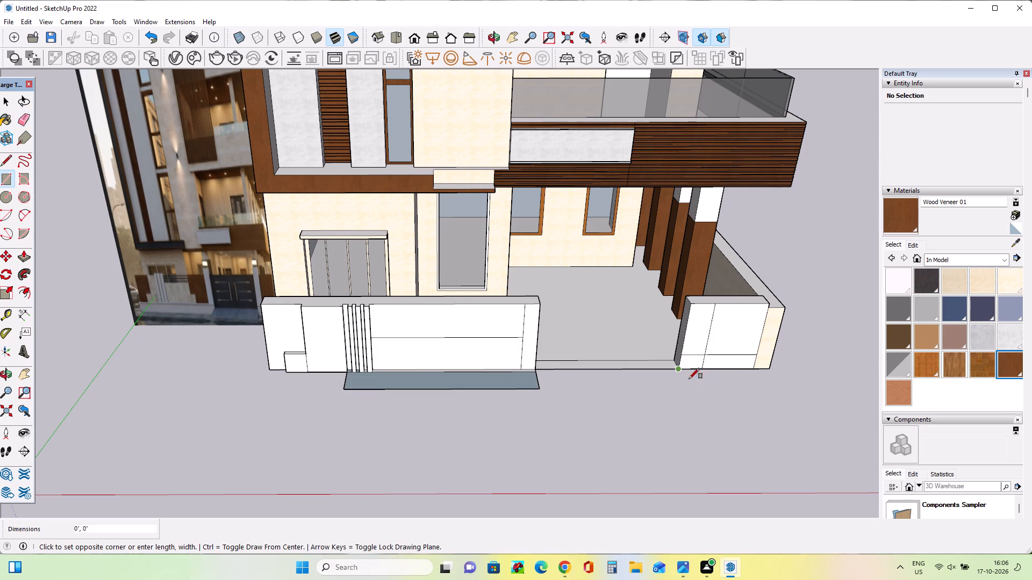
scroll(773, 380, "down", 4)
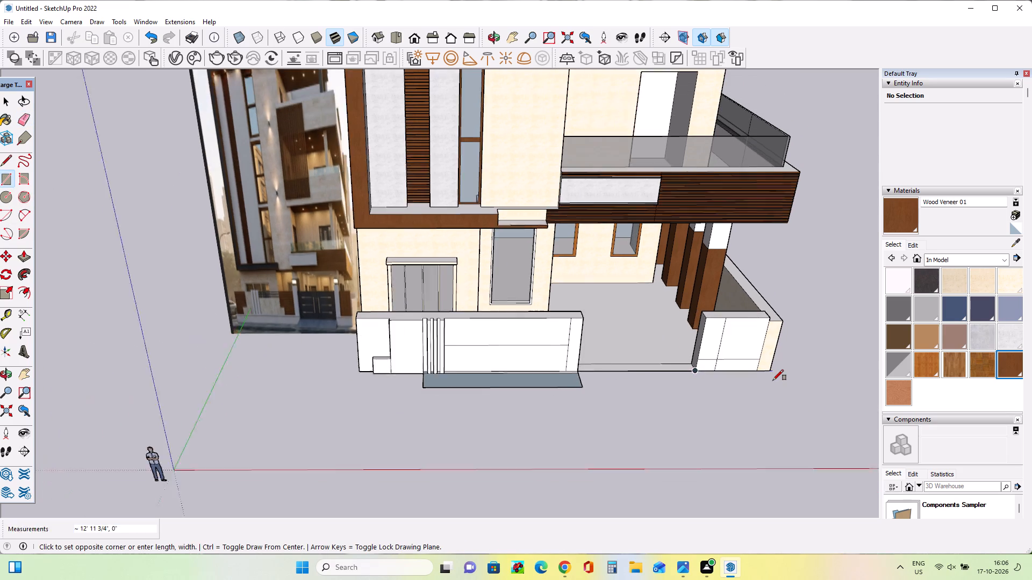
middle_click_drag(773, 381, 800, 365)
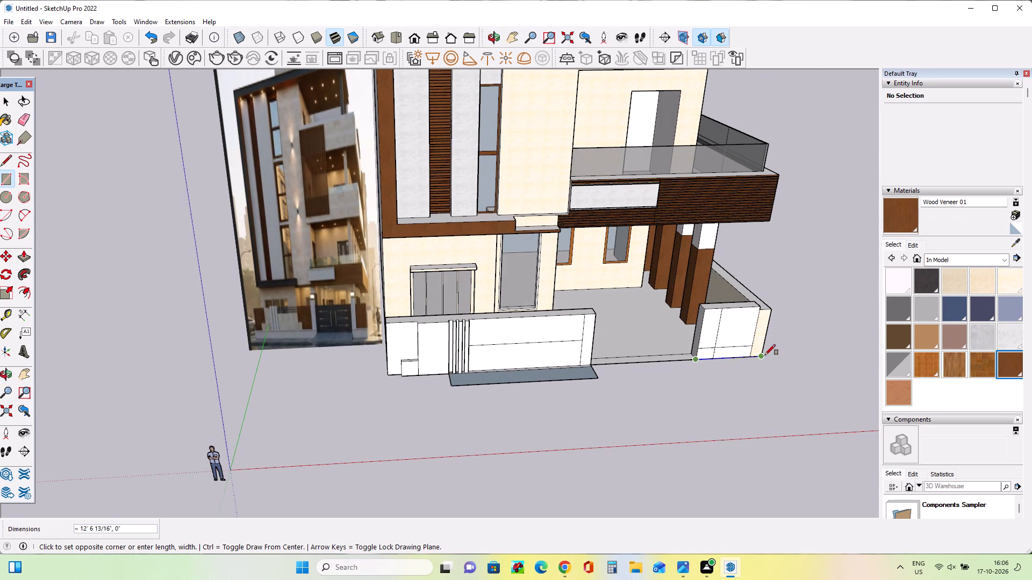
left_click(765, 355)
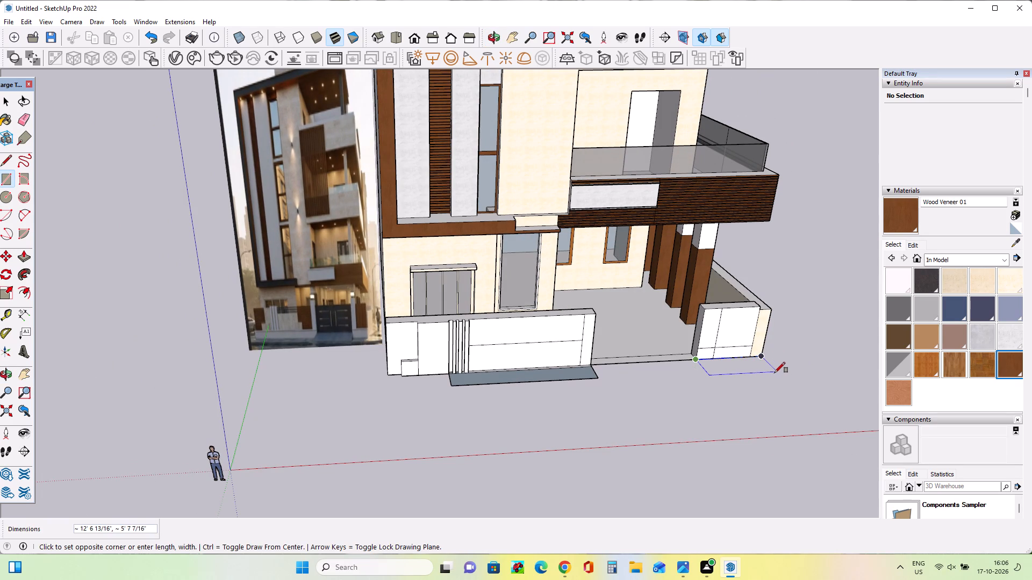
left_click(774, 372)
Offset the outlines of both ground rectangles inward to form narrow planter rims.
middle_click_drag(762, 392, 716, 409)
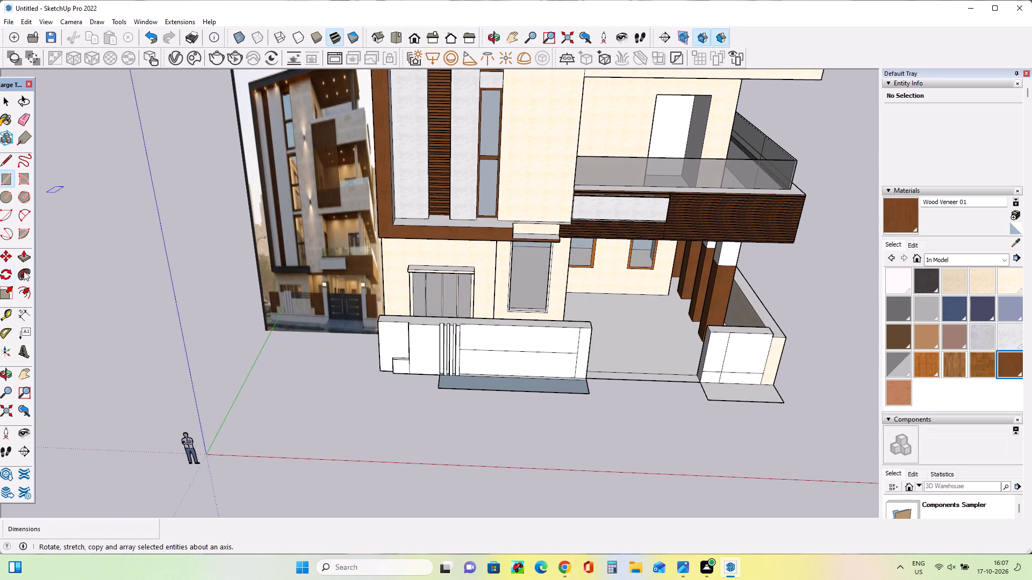
left_click(26, 295)
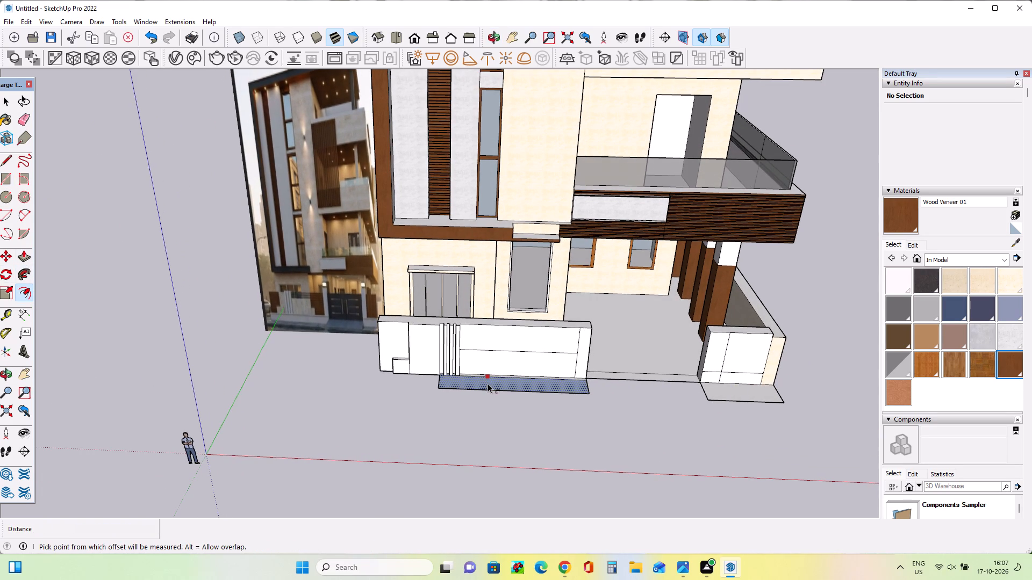
left_click(511, 382)
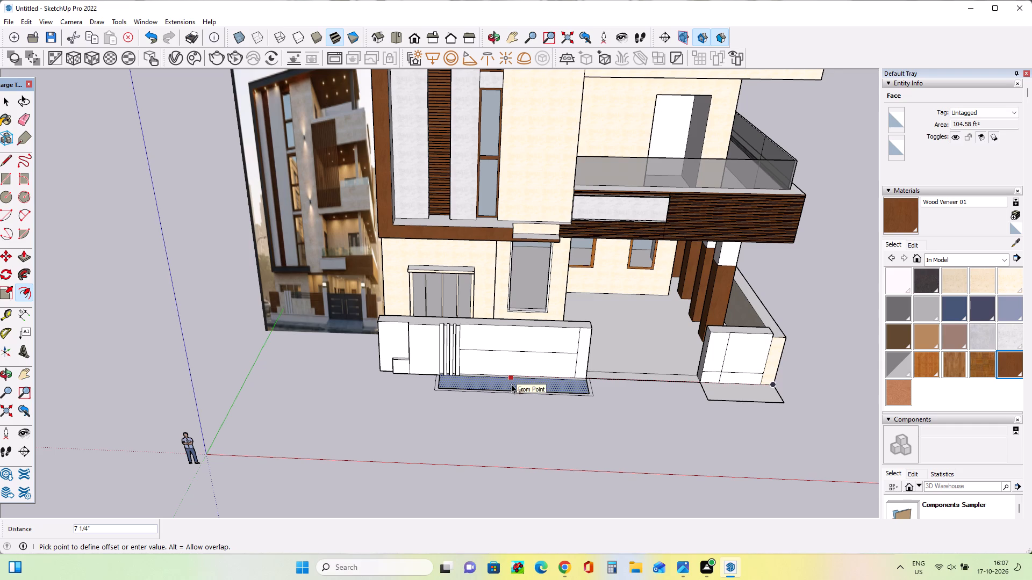
left_click(511, 379)
scroll(748, 405, "up", 2)
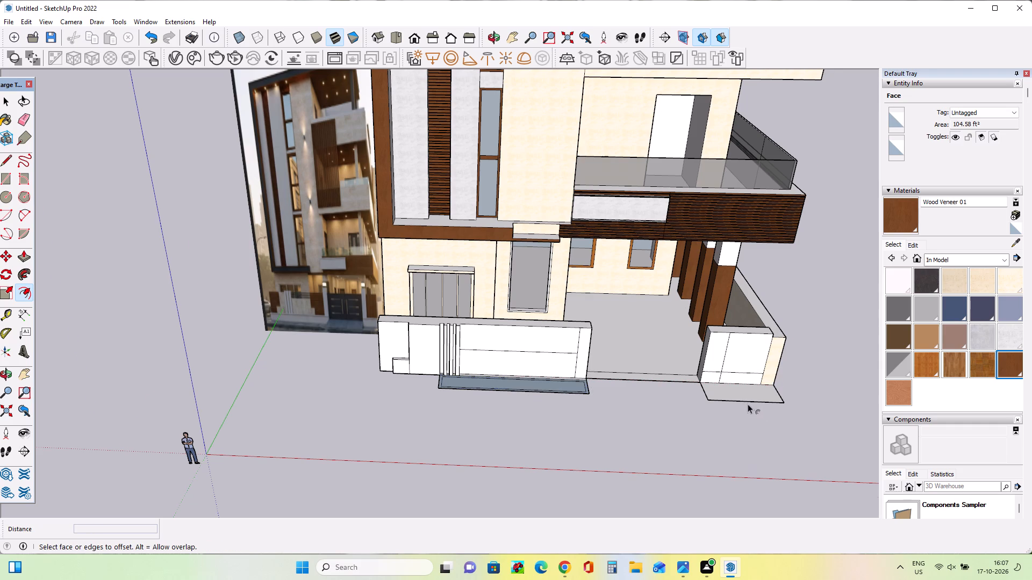
scroll(748, 404, "up", 2)
left_click(739, 380)
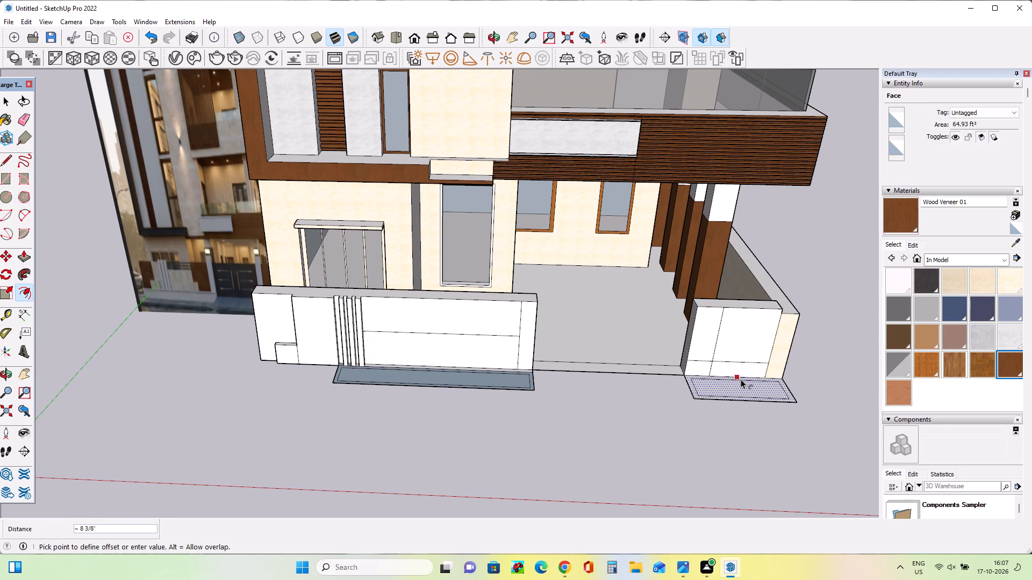
left_click(741, 379)
Push/Pull the rim of the long wall's ground rectangle up 9" to form a planter box.
left_click(27, 261)
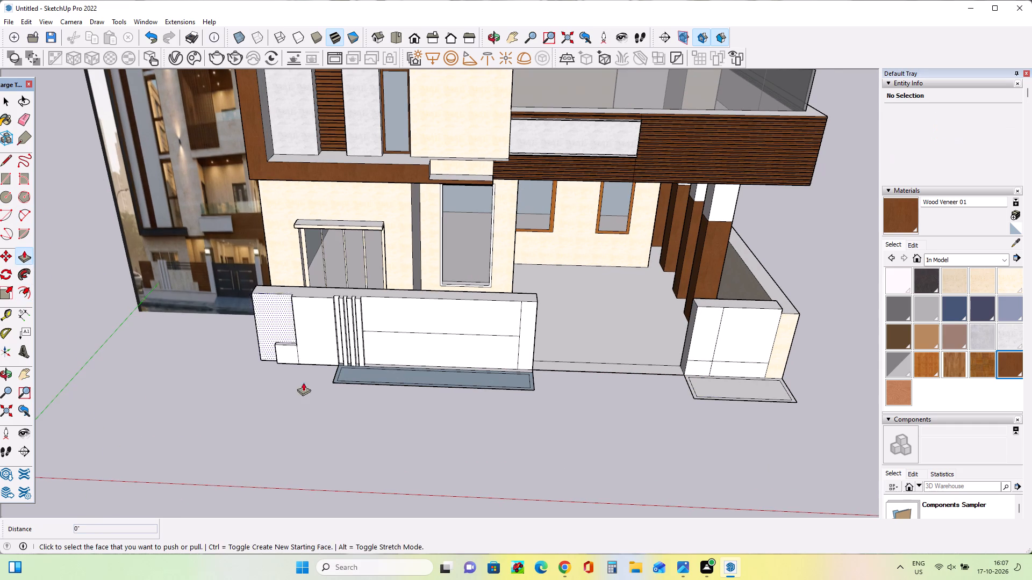
middle_click_drag(326, 407, 343, 469)
scroll(353, 392, "up", 8)
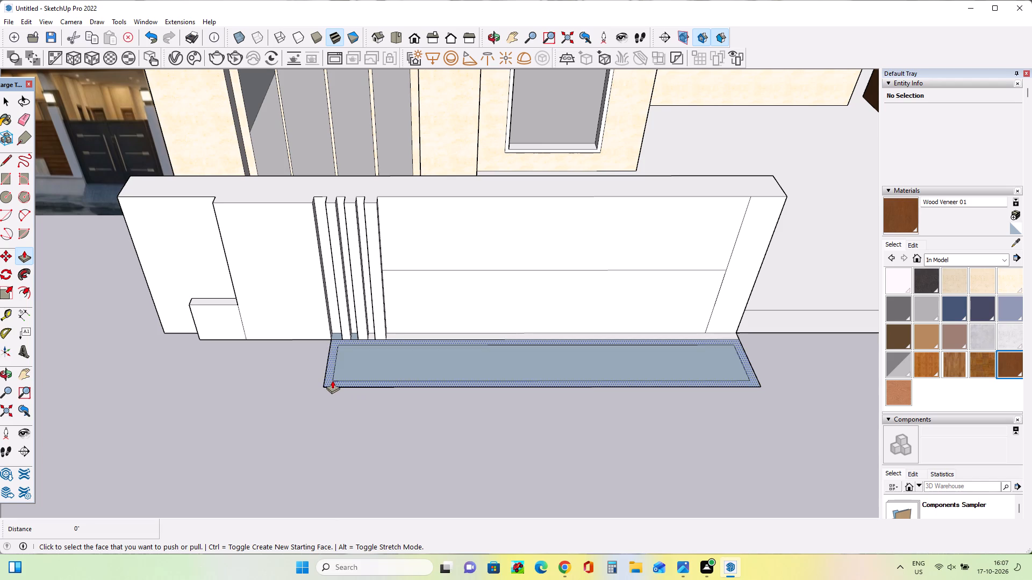
left_click(332, 380)
left_click(334, 371)
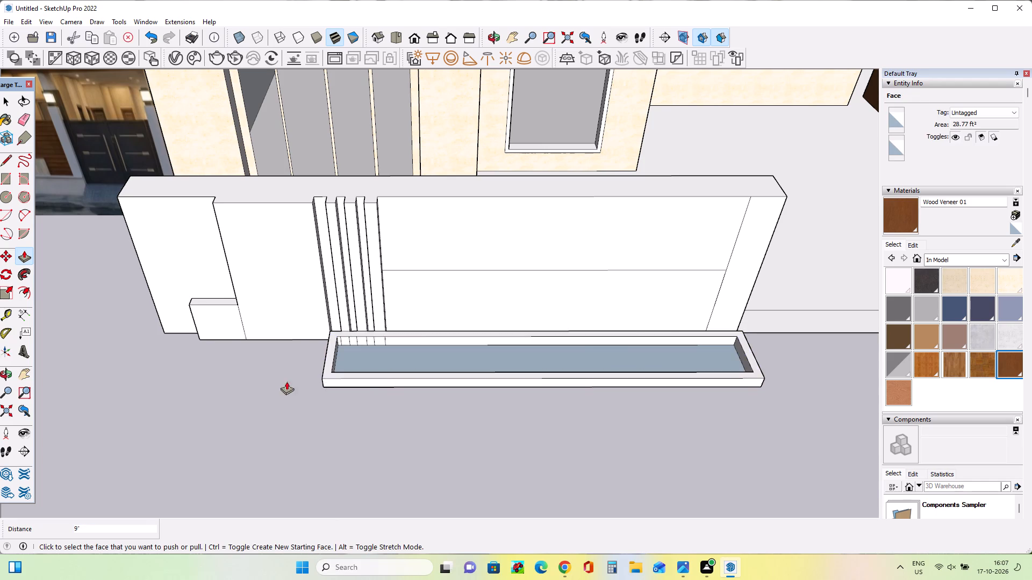
Push/Pull the rim of the short wall's ground rectangle up about 1' 2" to form a second planter box.
scroll(267, 381, "down", 7)
middle_click_drag(309, 410, 312, 344)
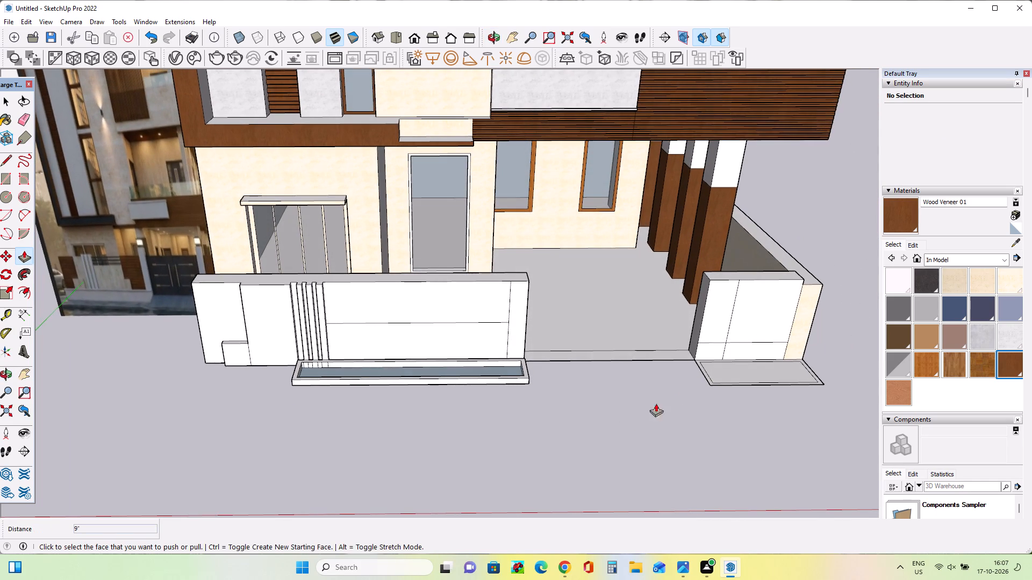
scroll(696, 385, "up", 3)
middle_click_drag(727, 382, 725, 401)
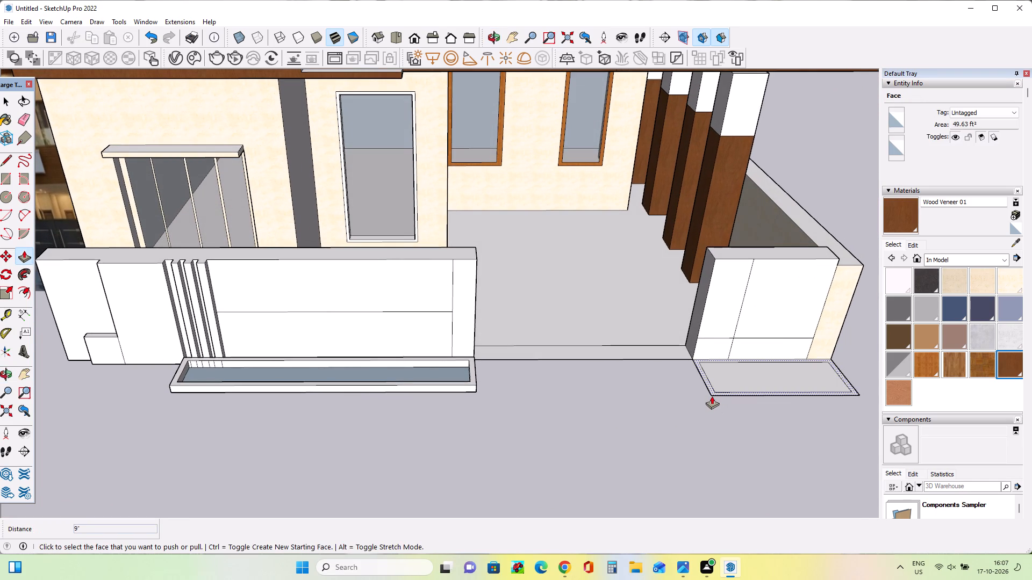
left_click(712, 396)
left_click(711, 384)
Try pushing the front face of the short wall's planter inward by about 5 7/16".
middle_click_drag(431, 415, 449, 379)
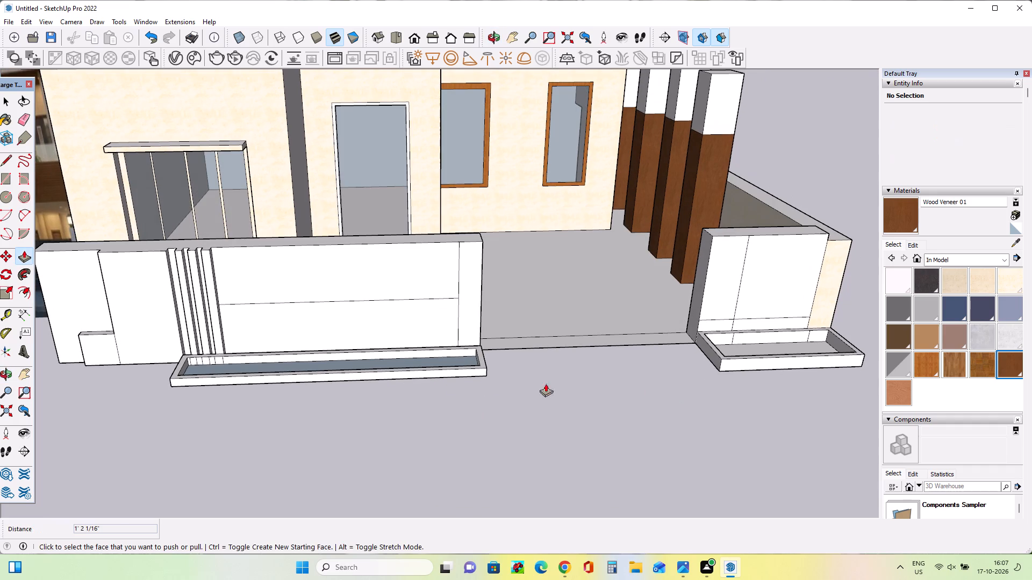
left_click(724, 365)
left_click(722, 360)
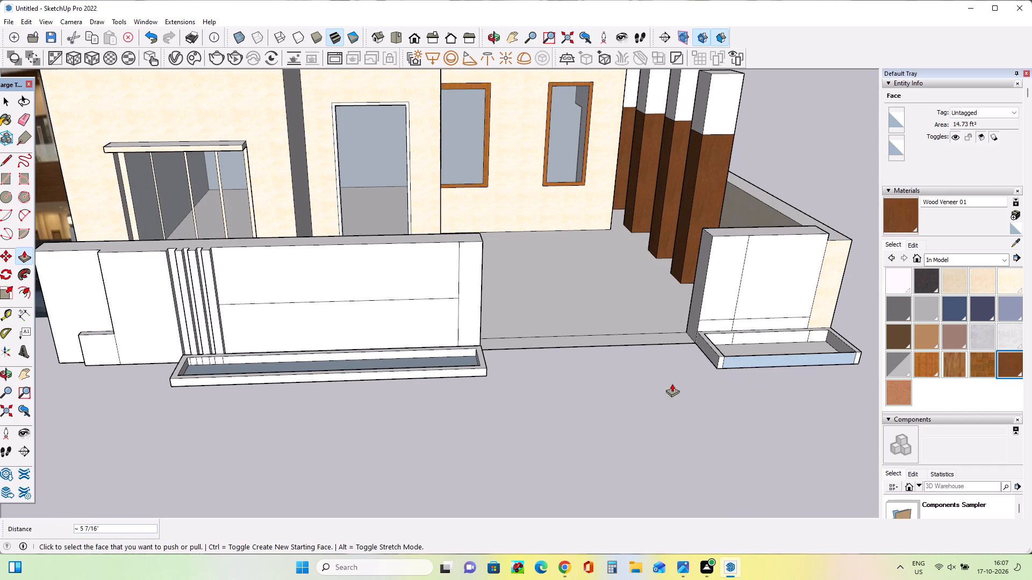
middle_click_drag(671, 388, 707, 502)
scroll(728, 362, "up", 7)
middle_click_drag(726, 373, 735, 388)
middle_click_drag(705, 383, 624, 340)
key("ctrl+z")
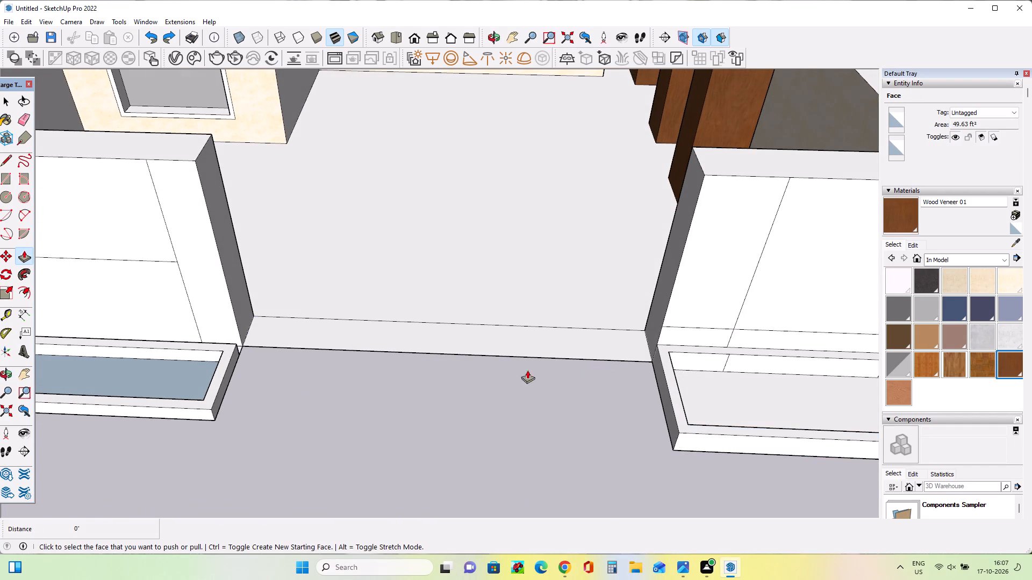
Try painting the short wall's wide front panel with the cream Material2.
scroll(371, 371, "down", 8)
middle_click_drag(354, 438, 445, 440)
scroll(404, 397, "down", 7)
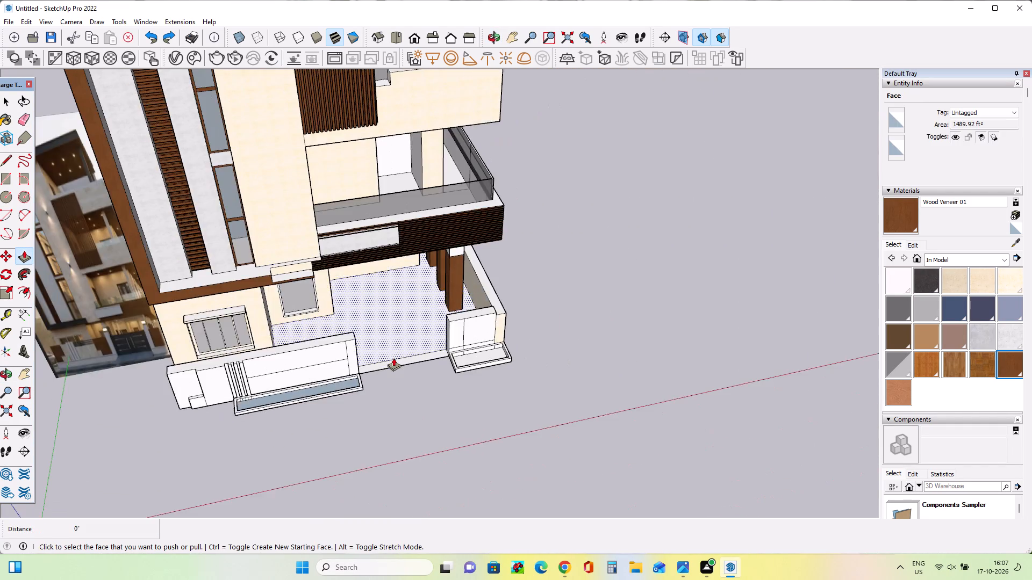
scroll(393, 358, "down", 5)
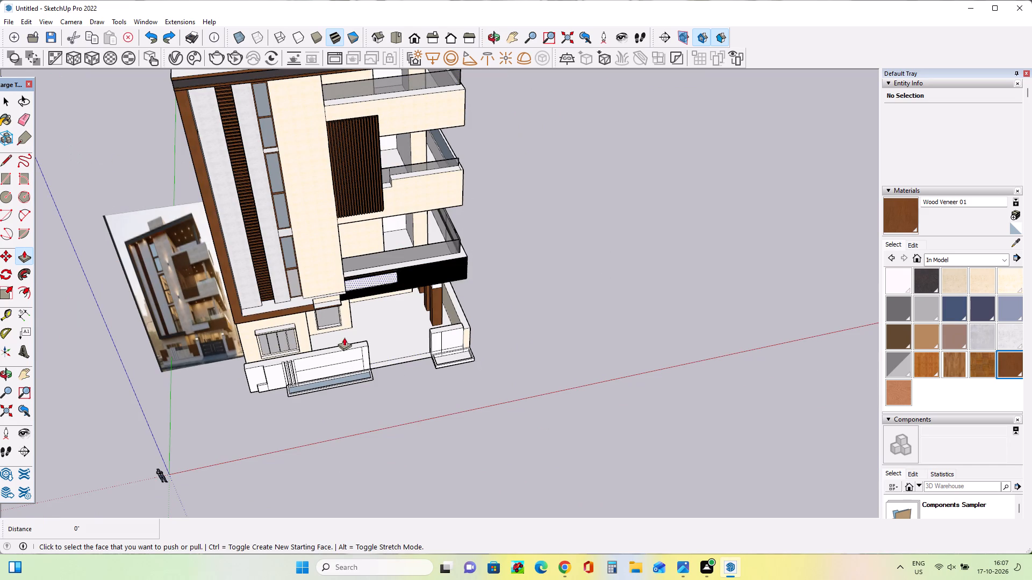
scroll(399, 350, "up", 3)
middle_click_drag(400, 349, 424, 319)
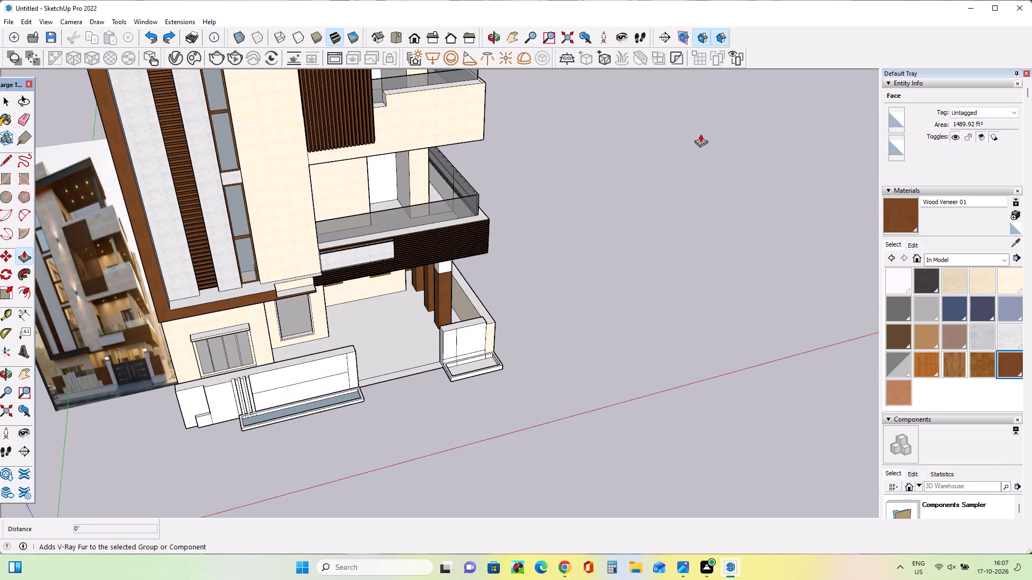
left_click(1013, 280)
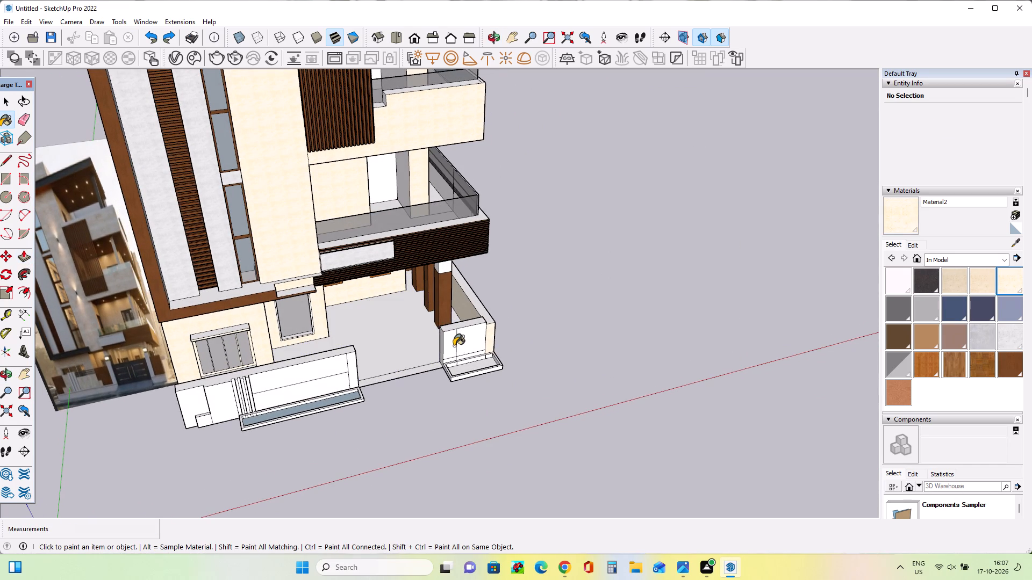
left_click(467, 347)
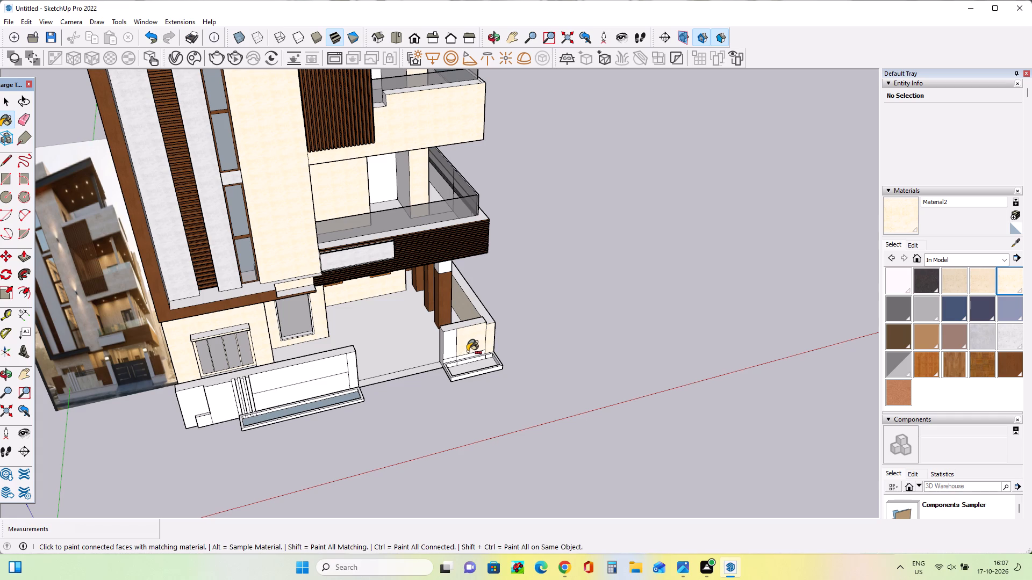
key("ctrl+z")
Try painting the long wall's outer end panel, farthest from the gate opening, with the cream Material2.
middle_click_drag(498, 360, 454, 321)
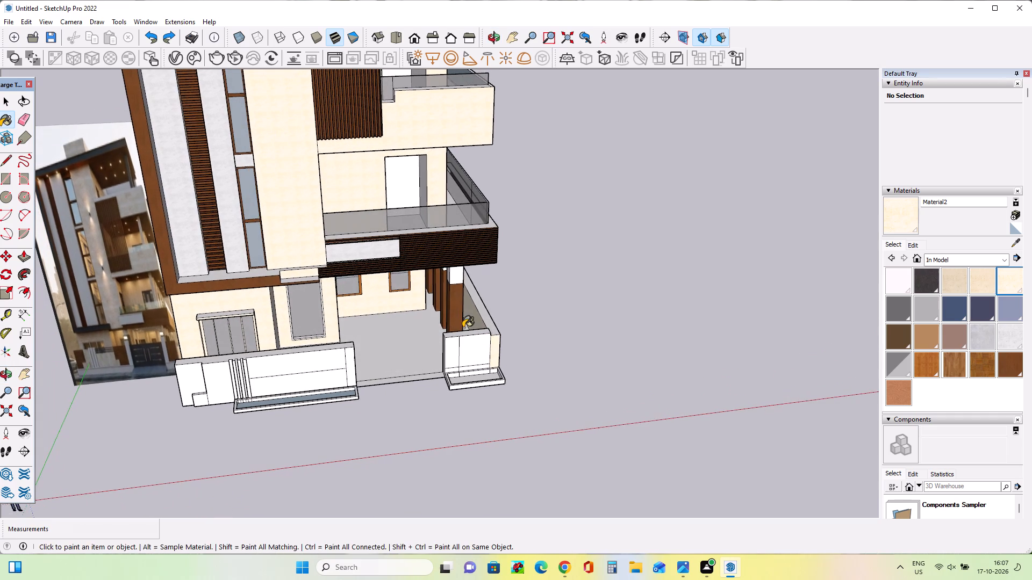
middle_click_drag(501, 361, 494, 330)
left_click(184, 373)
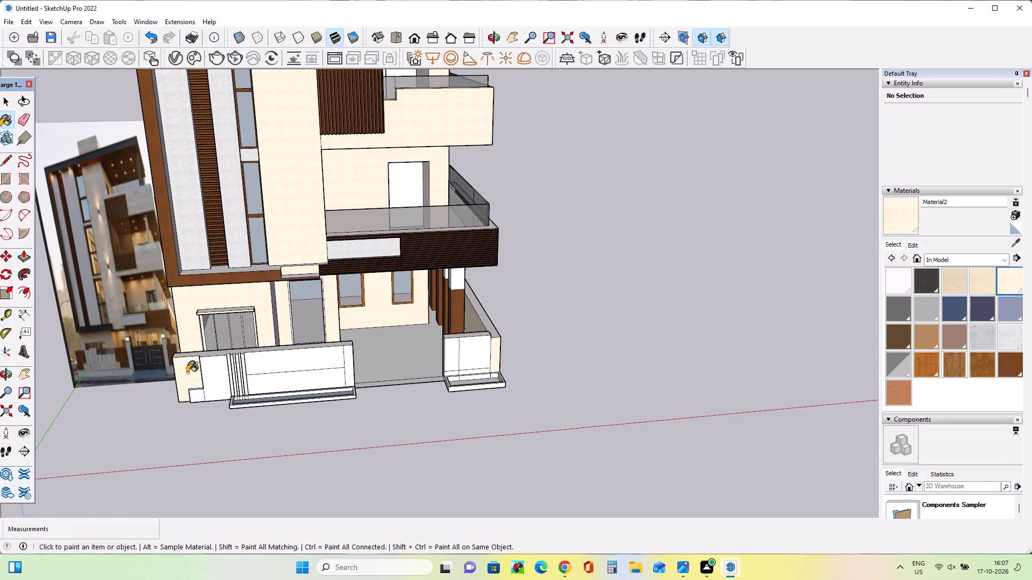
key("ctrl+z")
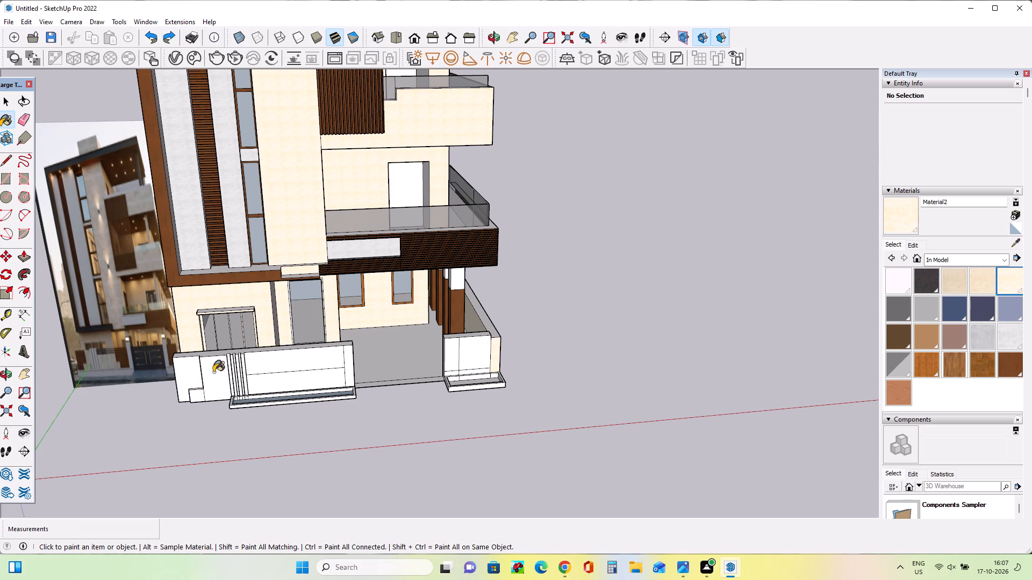
Paint the long wall's panel before the raised strips and the lower panel beyond them with the cream Material2.
left_click(213, 372)
left_click(269, 383)
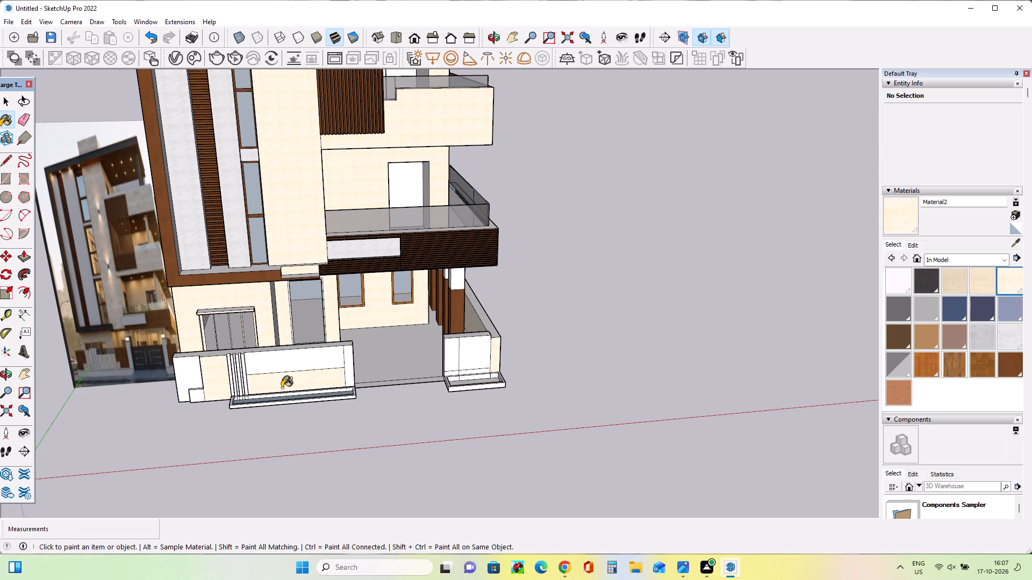
Draw a rectangle about 7' 2 1/4" by 5' 2" on the long wall's white upper panel, at its gate-opening end down to the cream panel.
middle_click_drag(238, 402, 247, 352)
scroll(285, 394, "up", 2)
middle_click_drag(333, 400, 327, 400)
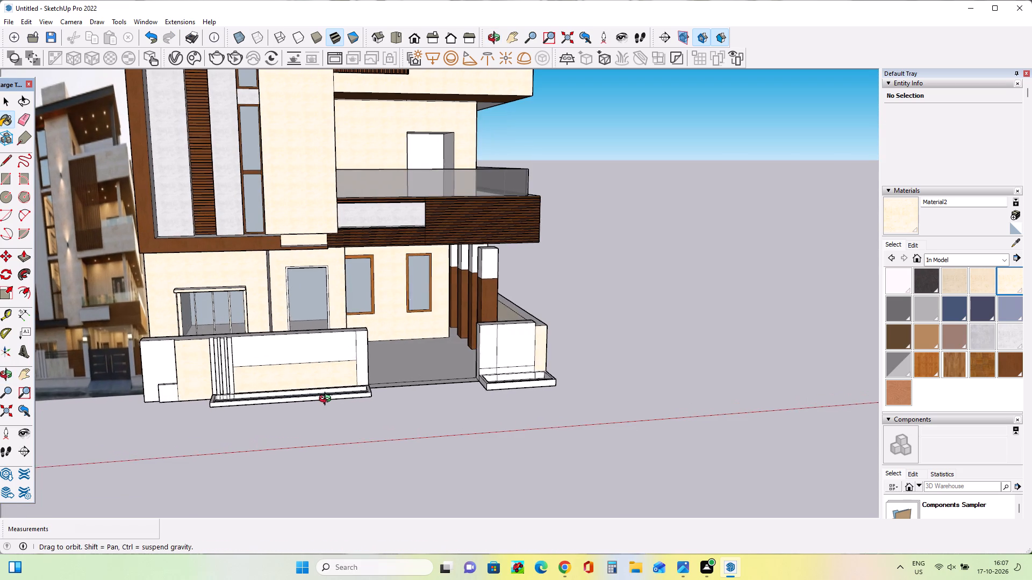
middle_click_drag(327, 400, 322, 400)
middle_click(368, 375)
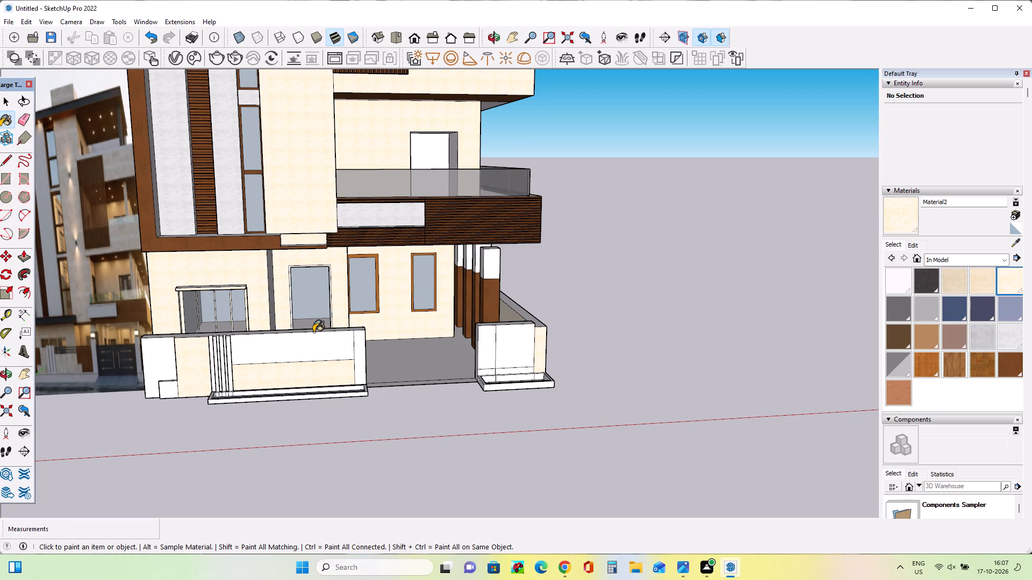
scroll(313, 332, "down", 2)
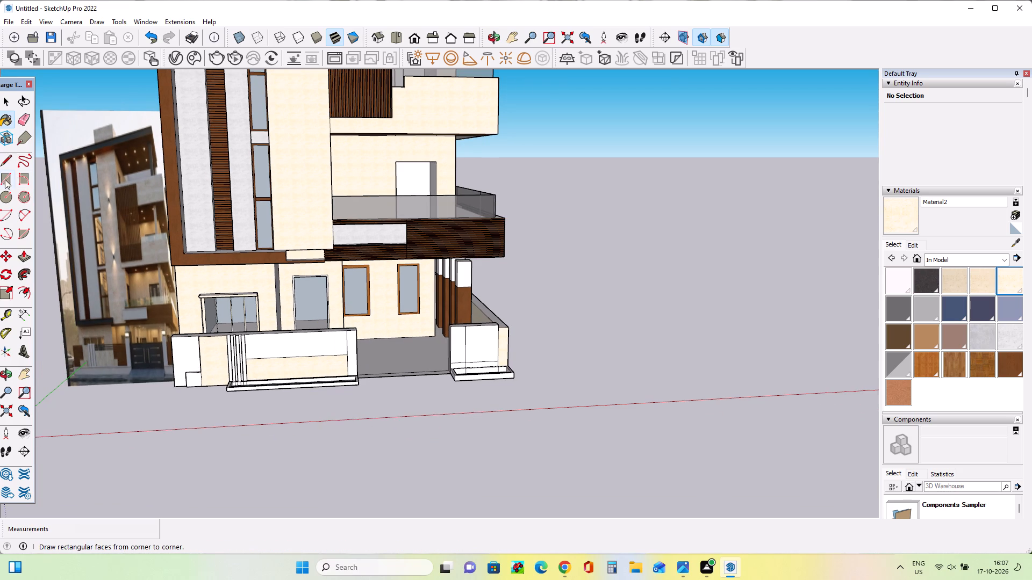
left_click(5, 182)
left_click(348, 329)
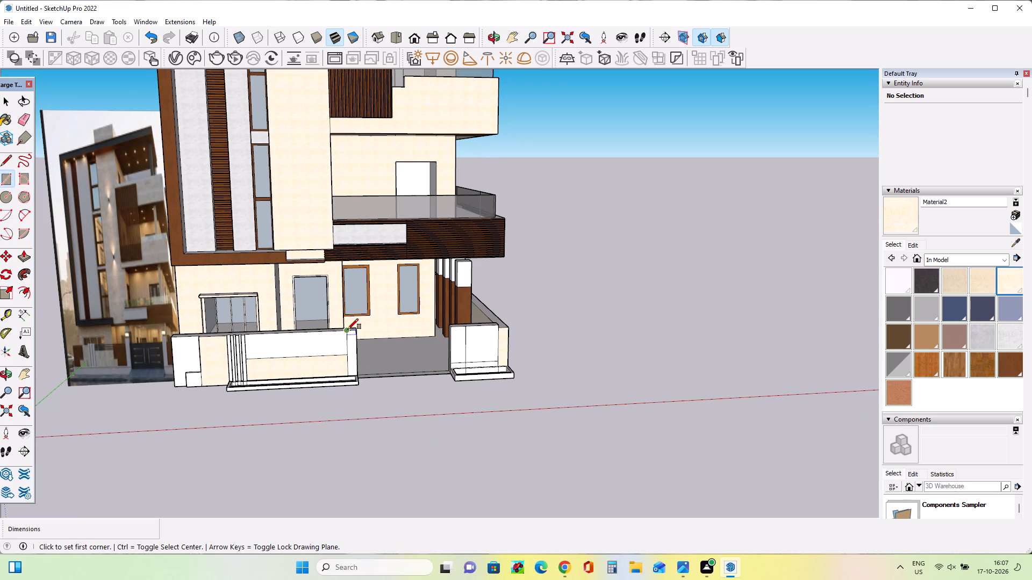
left_click(312, 354)
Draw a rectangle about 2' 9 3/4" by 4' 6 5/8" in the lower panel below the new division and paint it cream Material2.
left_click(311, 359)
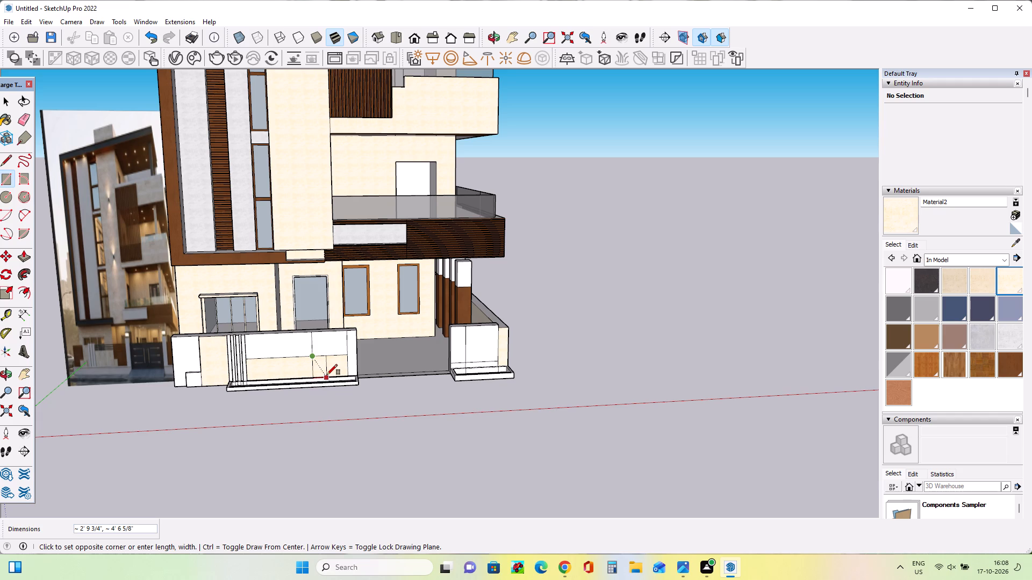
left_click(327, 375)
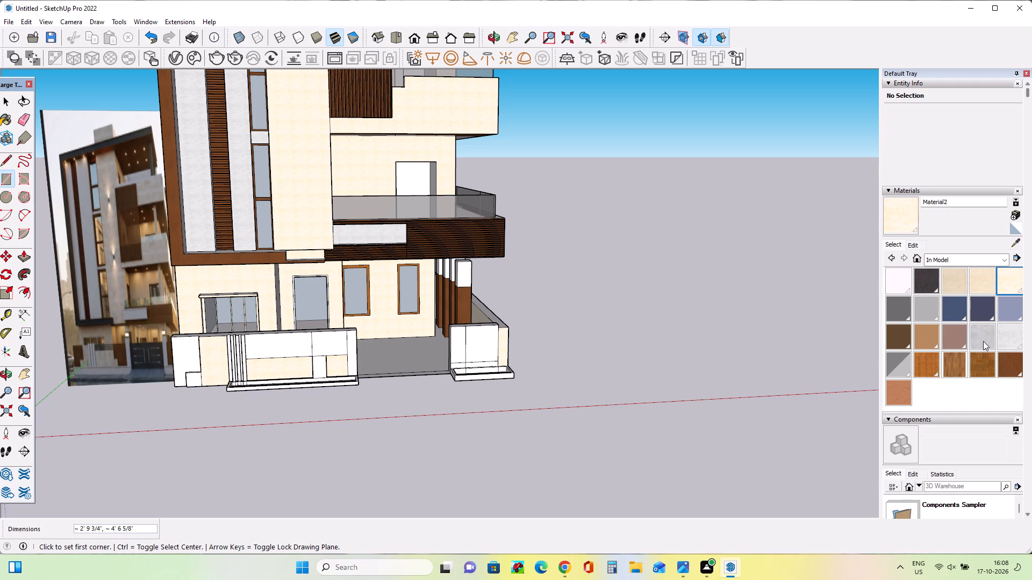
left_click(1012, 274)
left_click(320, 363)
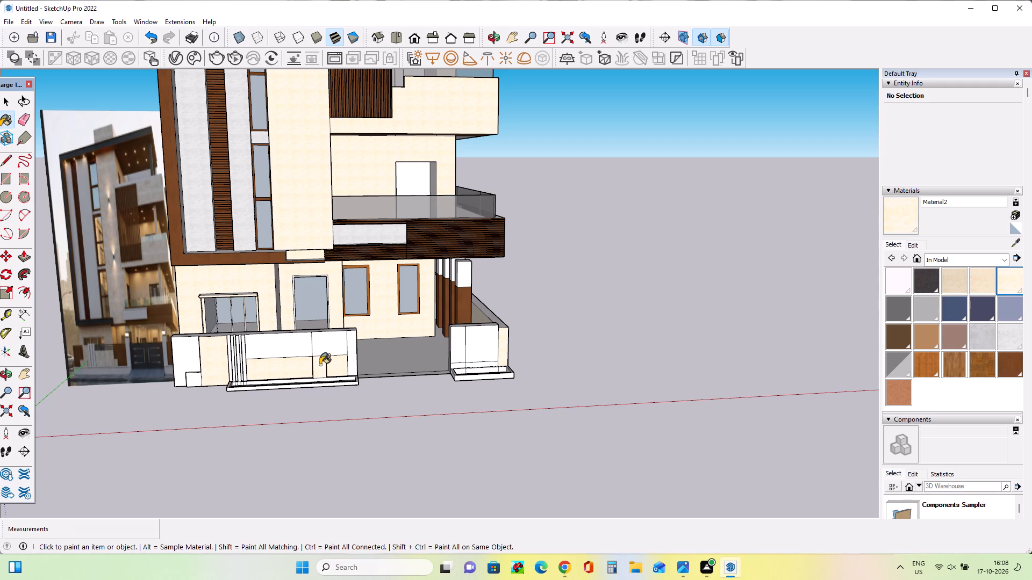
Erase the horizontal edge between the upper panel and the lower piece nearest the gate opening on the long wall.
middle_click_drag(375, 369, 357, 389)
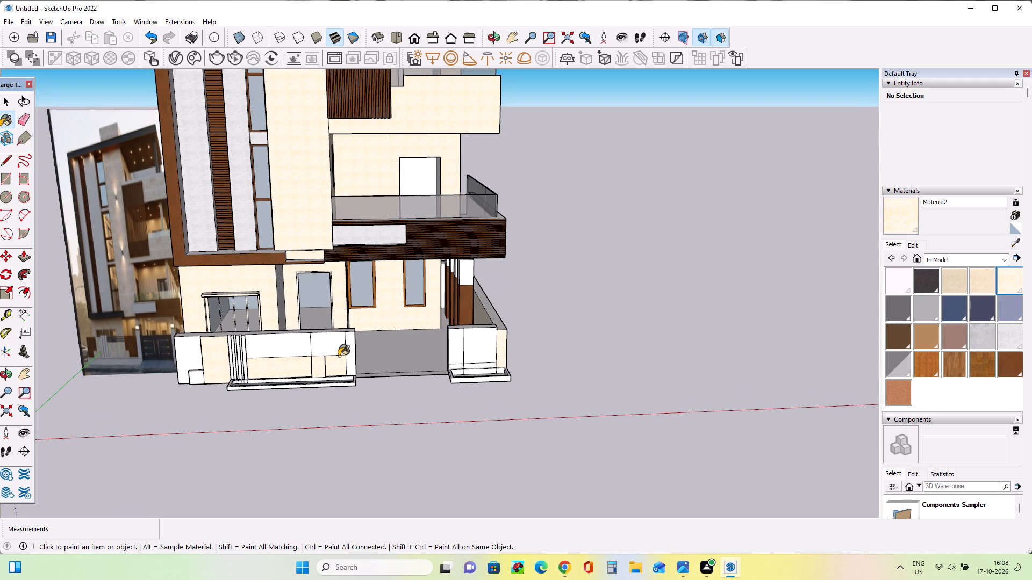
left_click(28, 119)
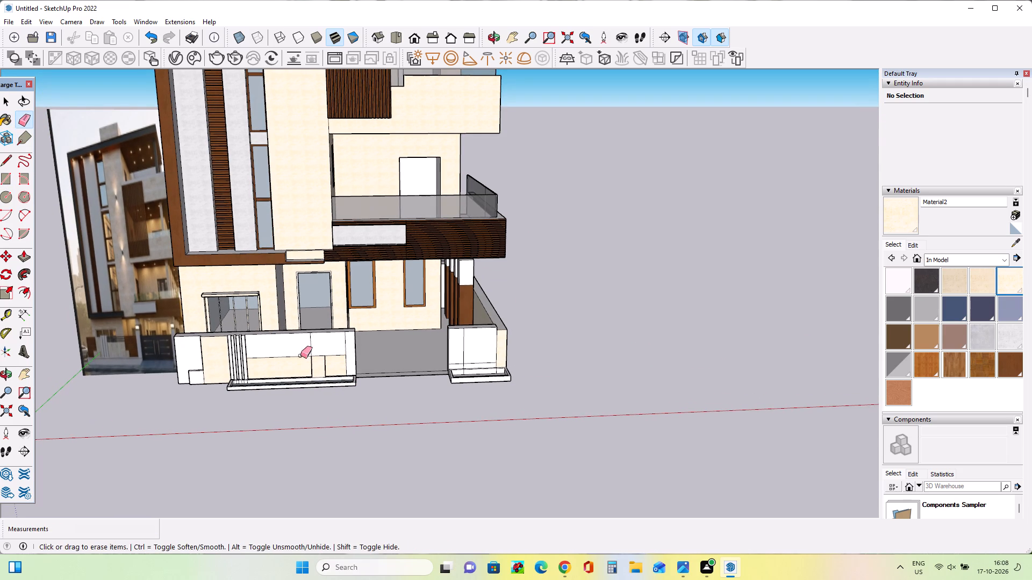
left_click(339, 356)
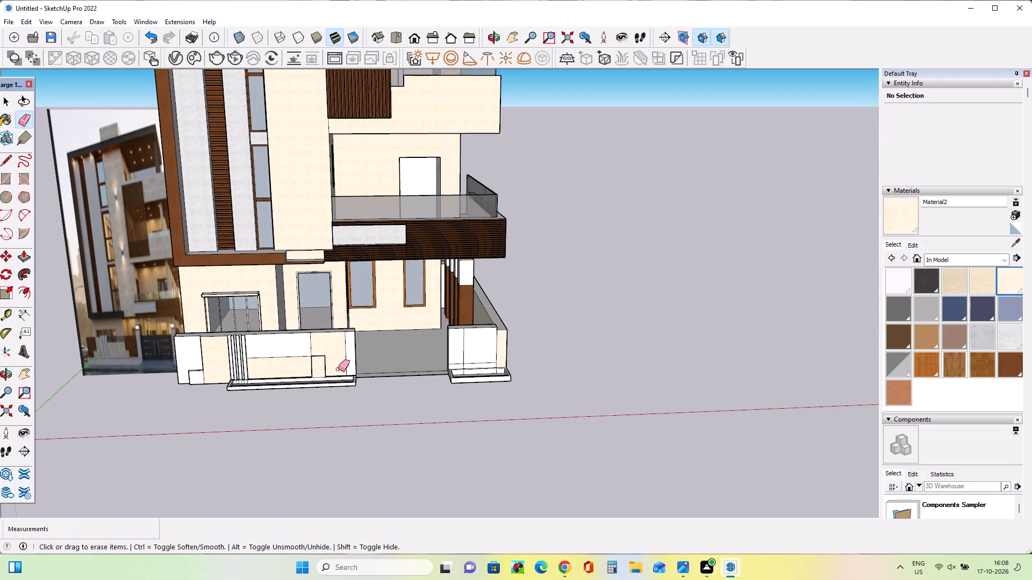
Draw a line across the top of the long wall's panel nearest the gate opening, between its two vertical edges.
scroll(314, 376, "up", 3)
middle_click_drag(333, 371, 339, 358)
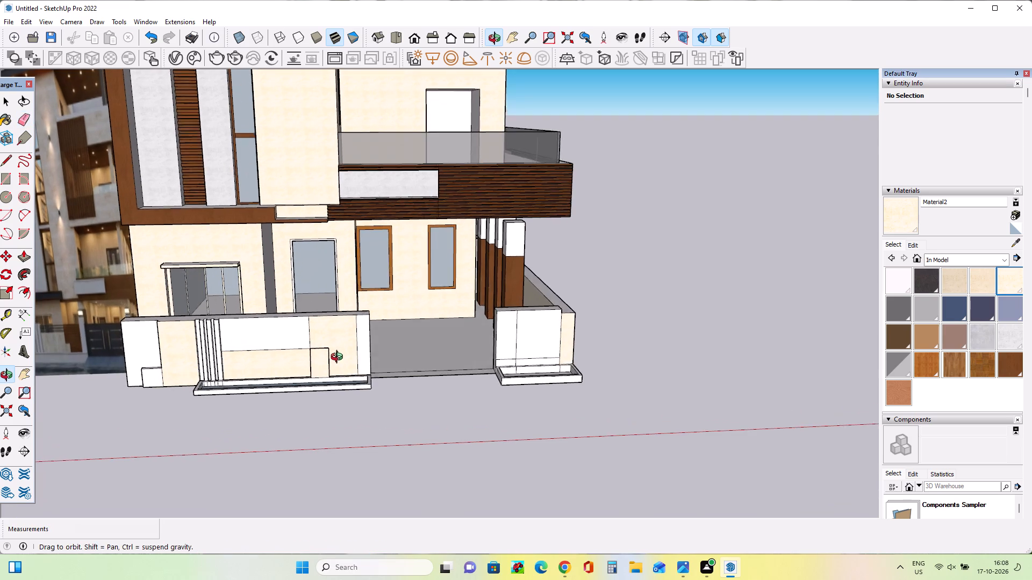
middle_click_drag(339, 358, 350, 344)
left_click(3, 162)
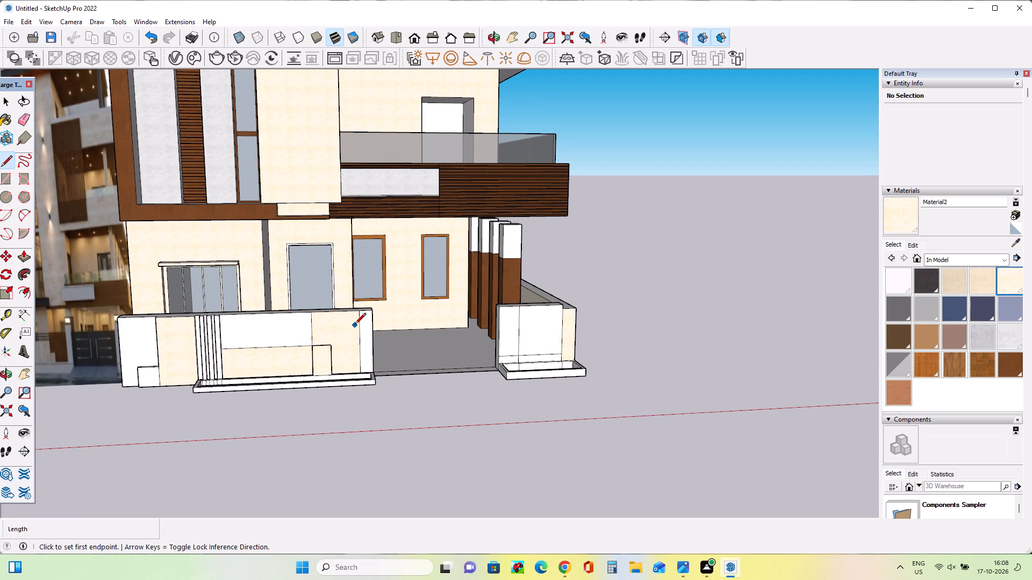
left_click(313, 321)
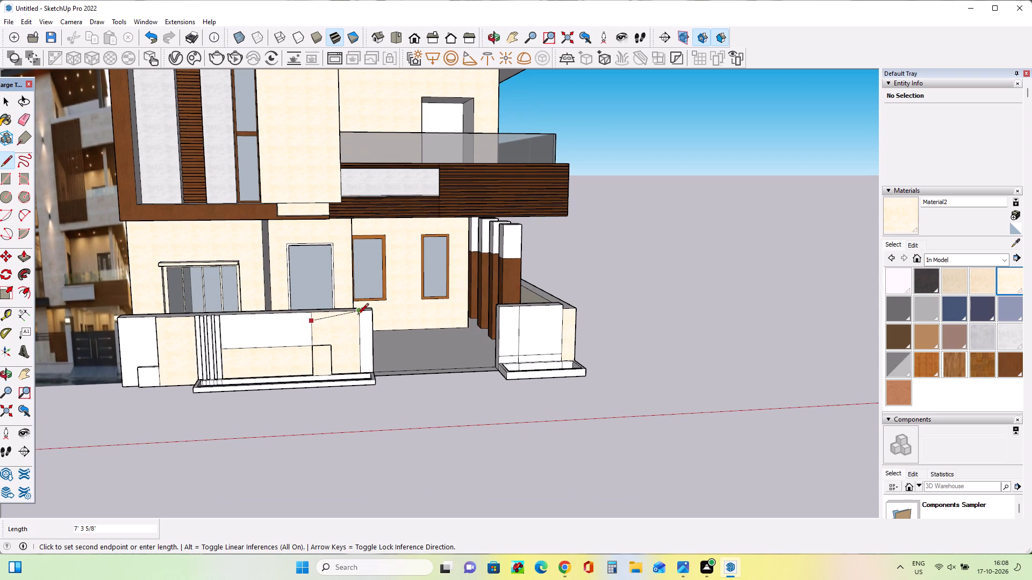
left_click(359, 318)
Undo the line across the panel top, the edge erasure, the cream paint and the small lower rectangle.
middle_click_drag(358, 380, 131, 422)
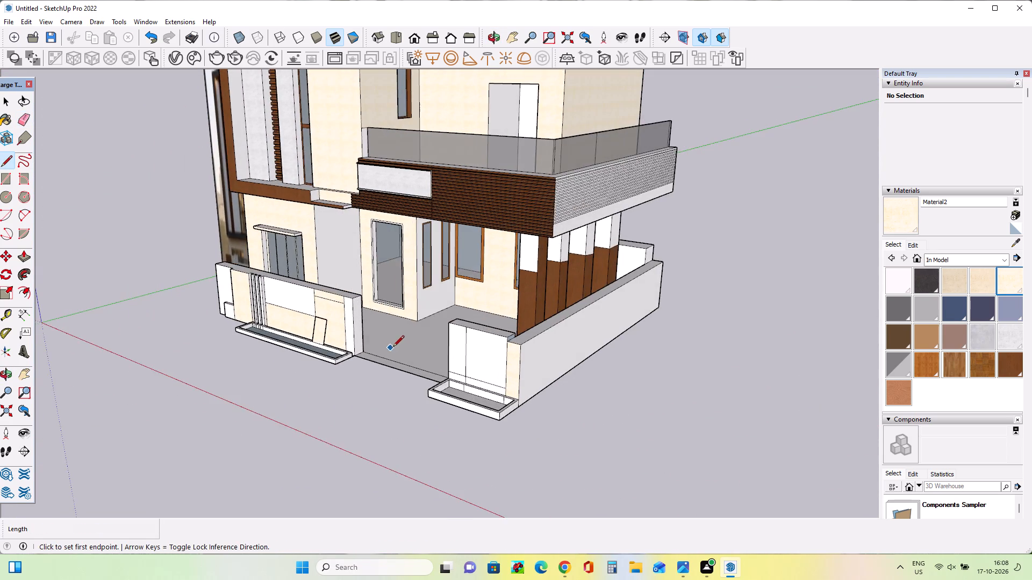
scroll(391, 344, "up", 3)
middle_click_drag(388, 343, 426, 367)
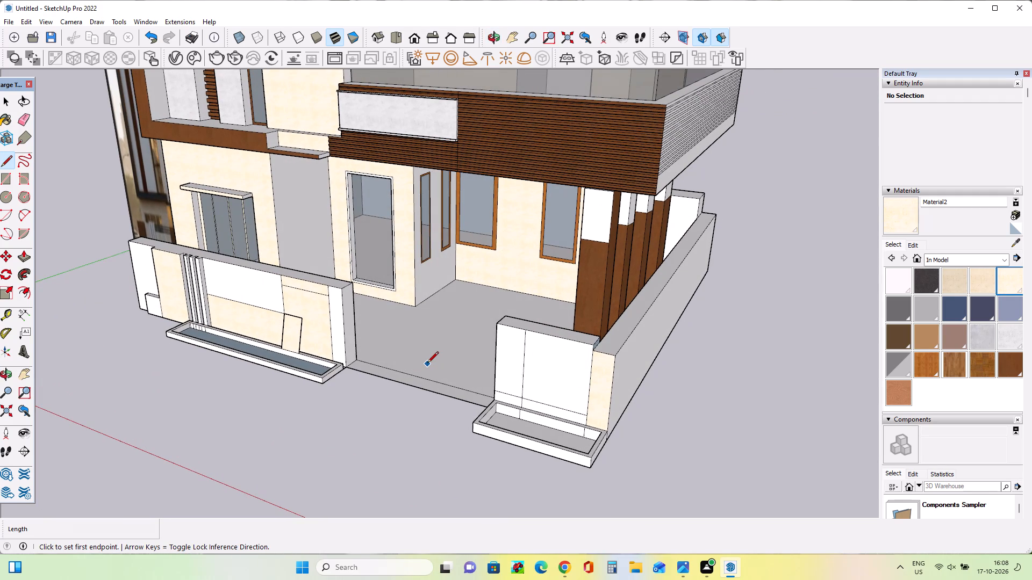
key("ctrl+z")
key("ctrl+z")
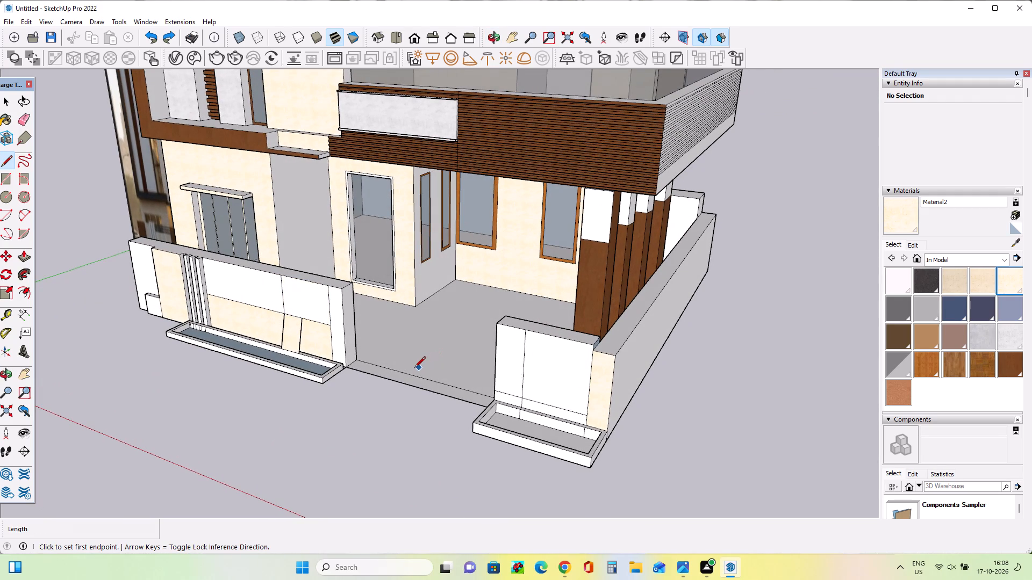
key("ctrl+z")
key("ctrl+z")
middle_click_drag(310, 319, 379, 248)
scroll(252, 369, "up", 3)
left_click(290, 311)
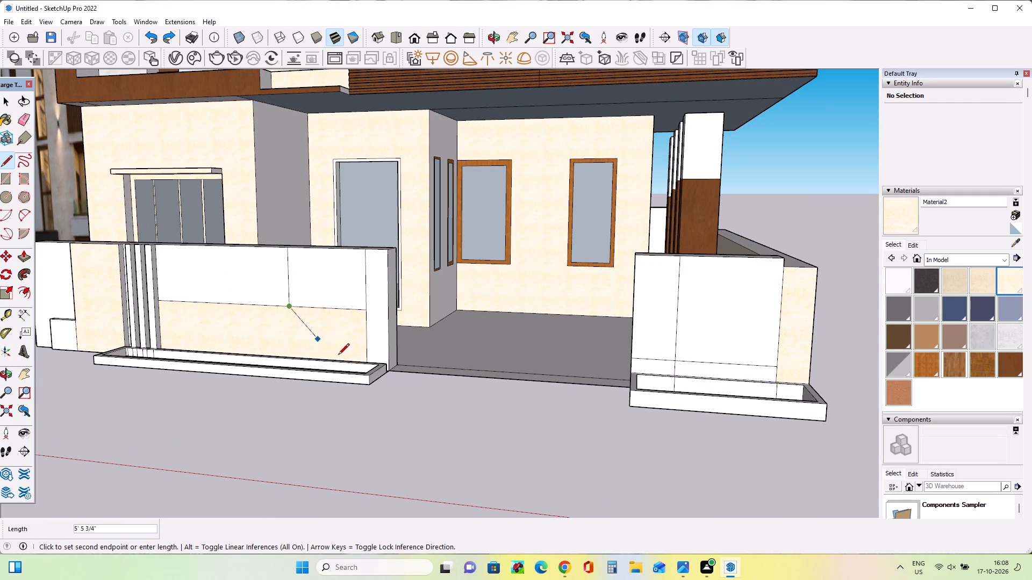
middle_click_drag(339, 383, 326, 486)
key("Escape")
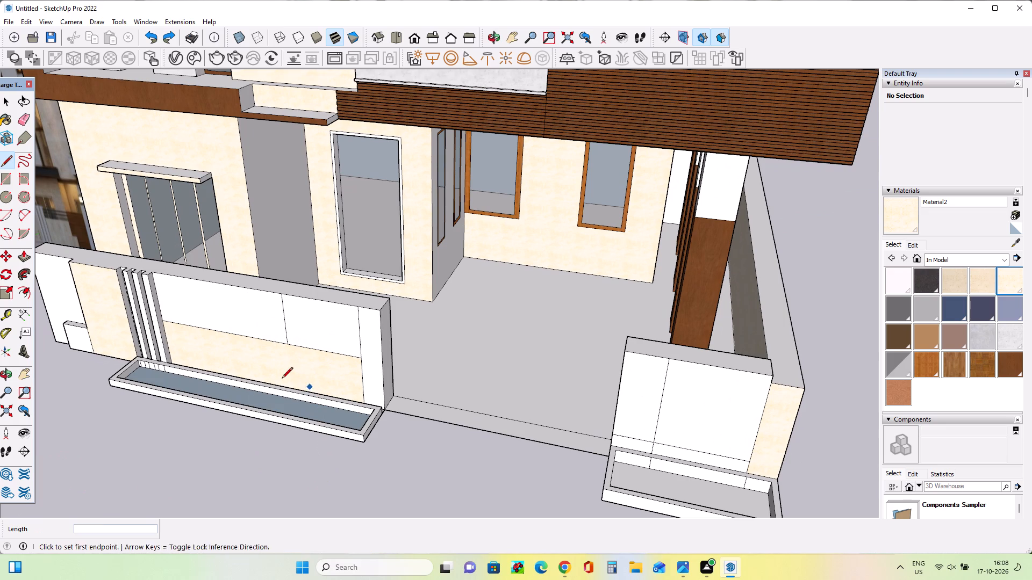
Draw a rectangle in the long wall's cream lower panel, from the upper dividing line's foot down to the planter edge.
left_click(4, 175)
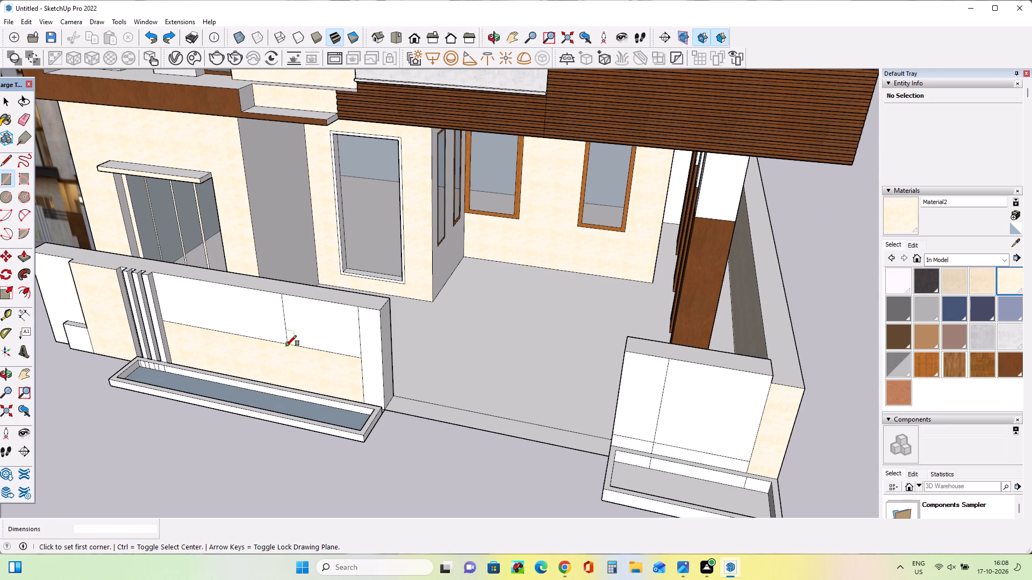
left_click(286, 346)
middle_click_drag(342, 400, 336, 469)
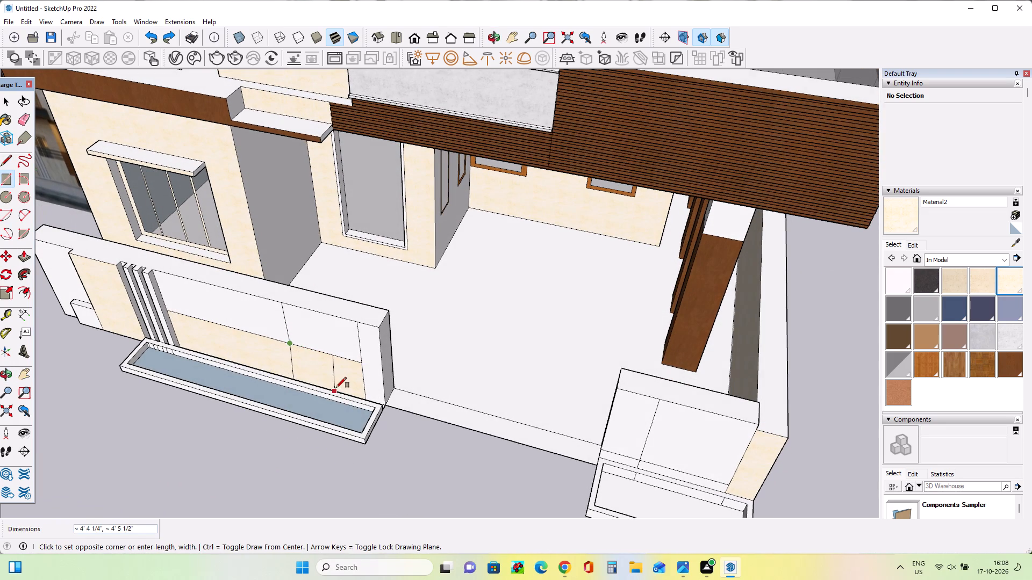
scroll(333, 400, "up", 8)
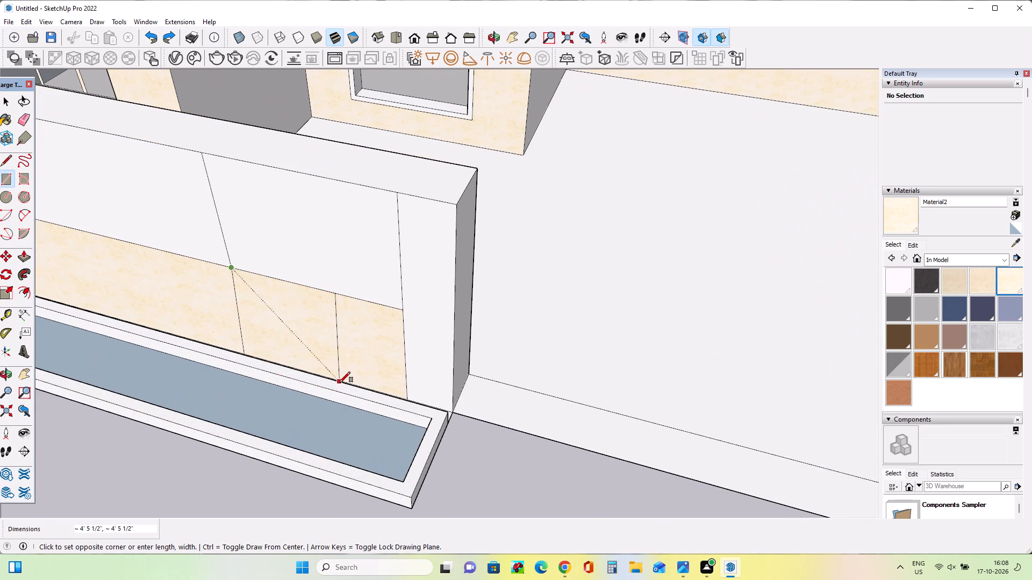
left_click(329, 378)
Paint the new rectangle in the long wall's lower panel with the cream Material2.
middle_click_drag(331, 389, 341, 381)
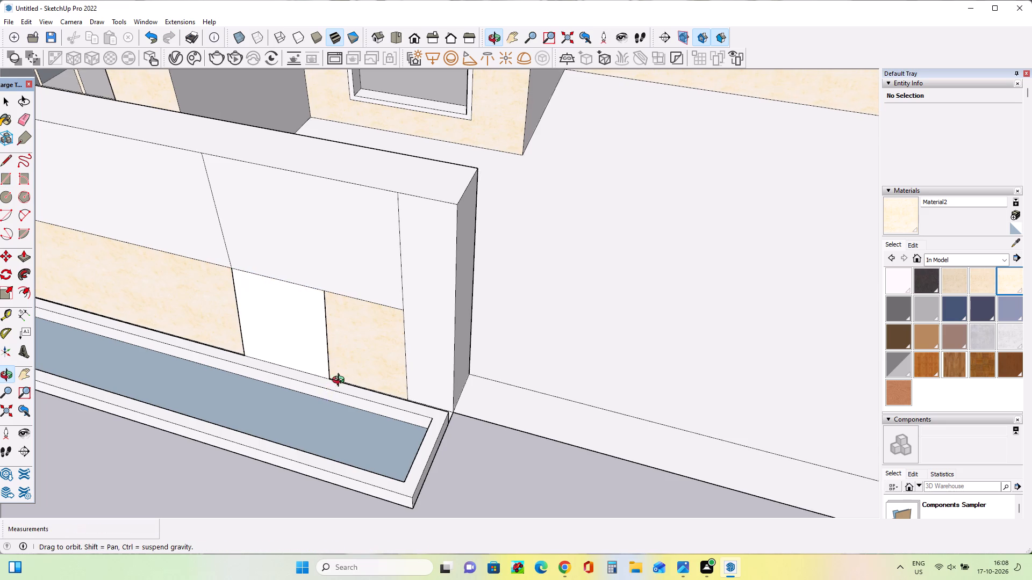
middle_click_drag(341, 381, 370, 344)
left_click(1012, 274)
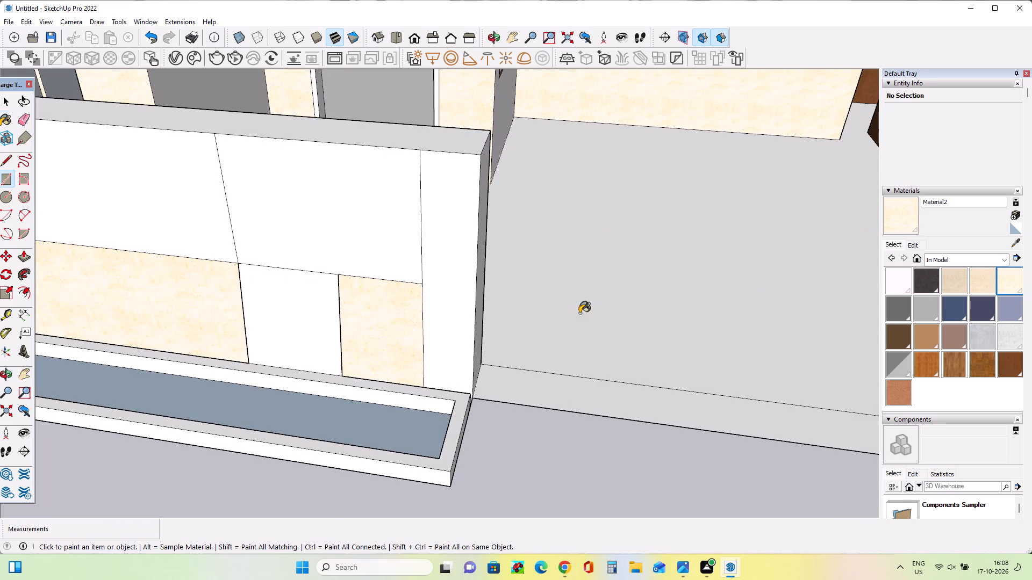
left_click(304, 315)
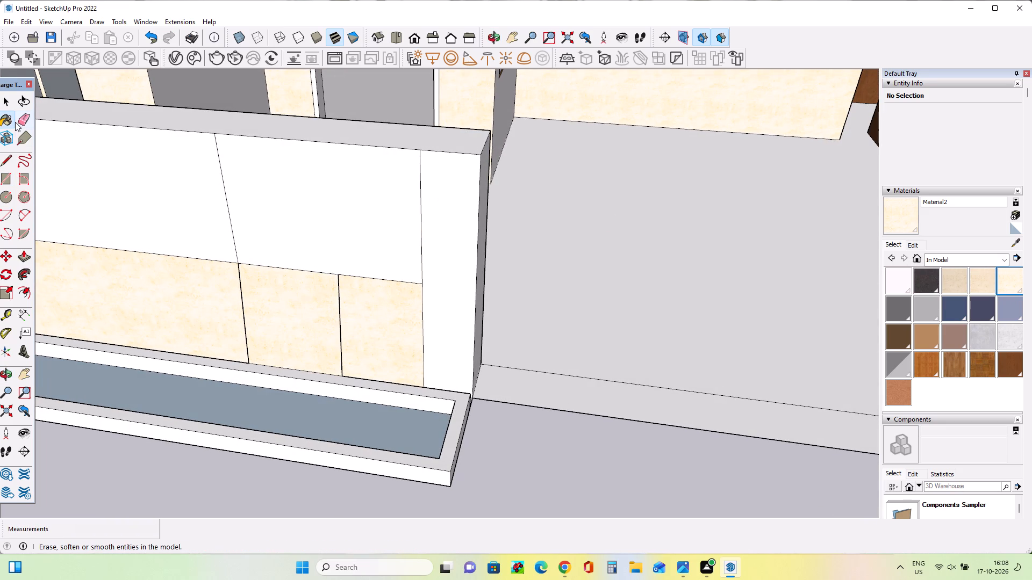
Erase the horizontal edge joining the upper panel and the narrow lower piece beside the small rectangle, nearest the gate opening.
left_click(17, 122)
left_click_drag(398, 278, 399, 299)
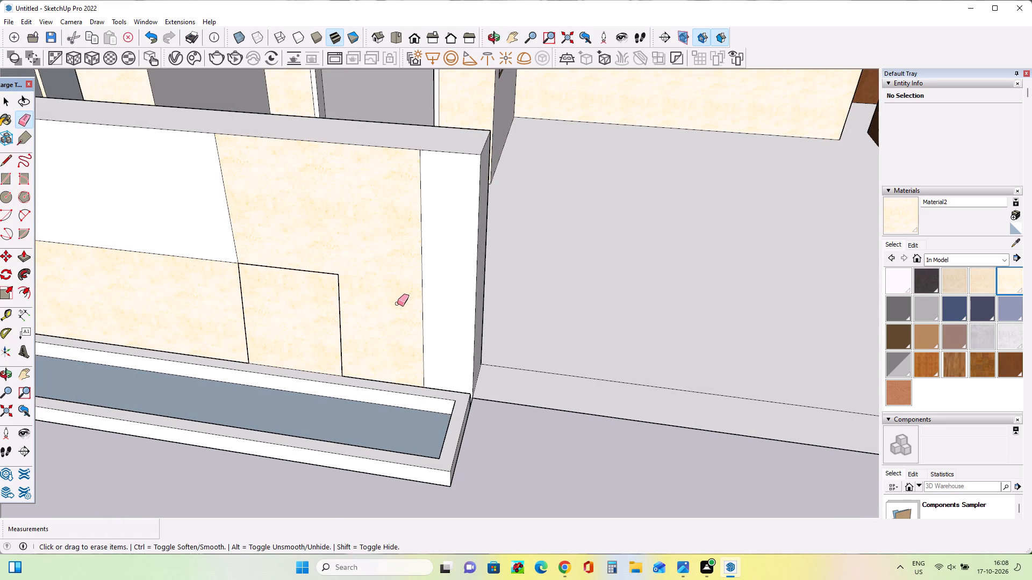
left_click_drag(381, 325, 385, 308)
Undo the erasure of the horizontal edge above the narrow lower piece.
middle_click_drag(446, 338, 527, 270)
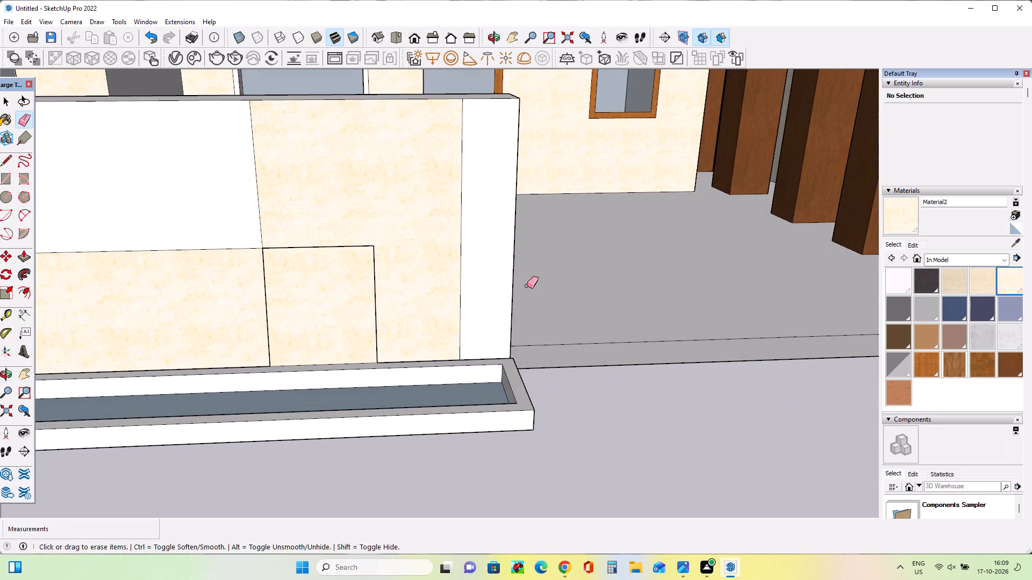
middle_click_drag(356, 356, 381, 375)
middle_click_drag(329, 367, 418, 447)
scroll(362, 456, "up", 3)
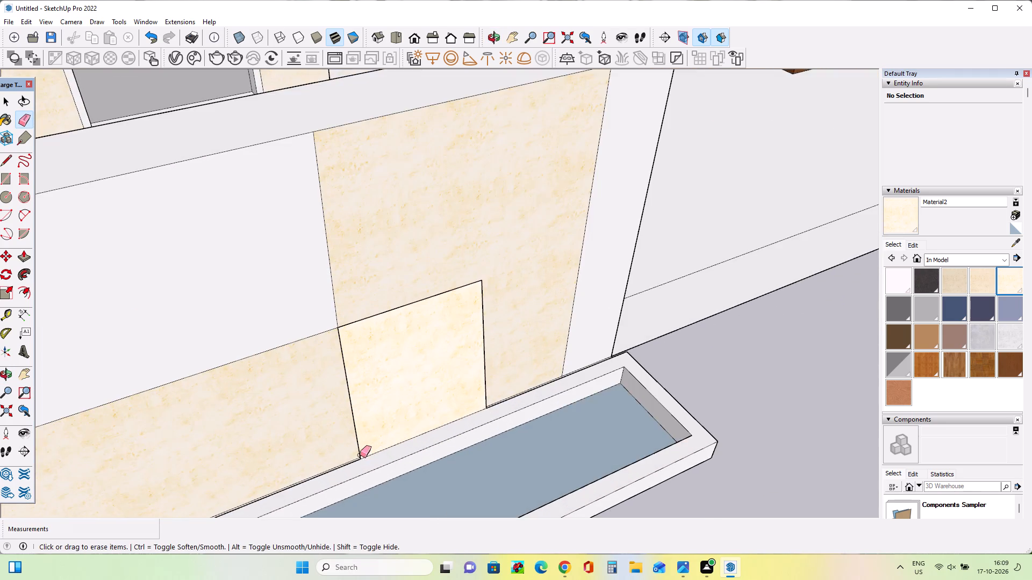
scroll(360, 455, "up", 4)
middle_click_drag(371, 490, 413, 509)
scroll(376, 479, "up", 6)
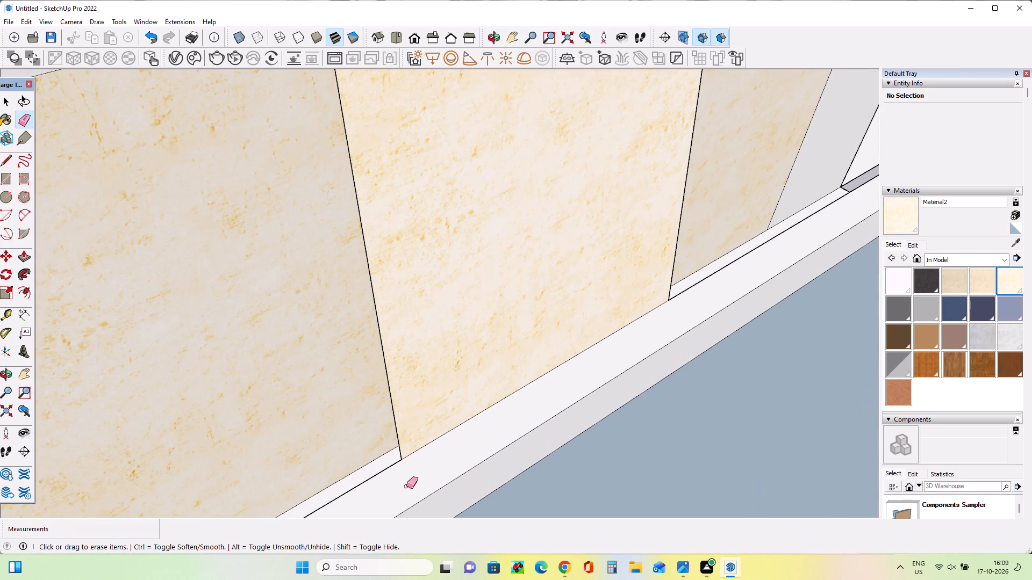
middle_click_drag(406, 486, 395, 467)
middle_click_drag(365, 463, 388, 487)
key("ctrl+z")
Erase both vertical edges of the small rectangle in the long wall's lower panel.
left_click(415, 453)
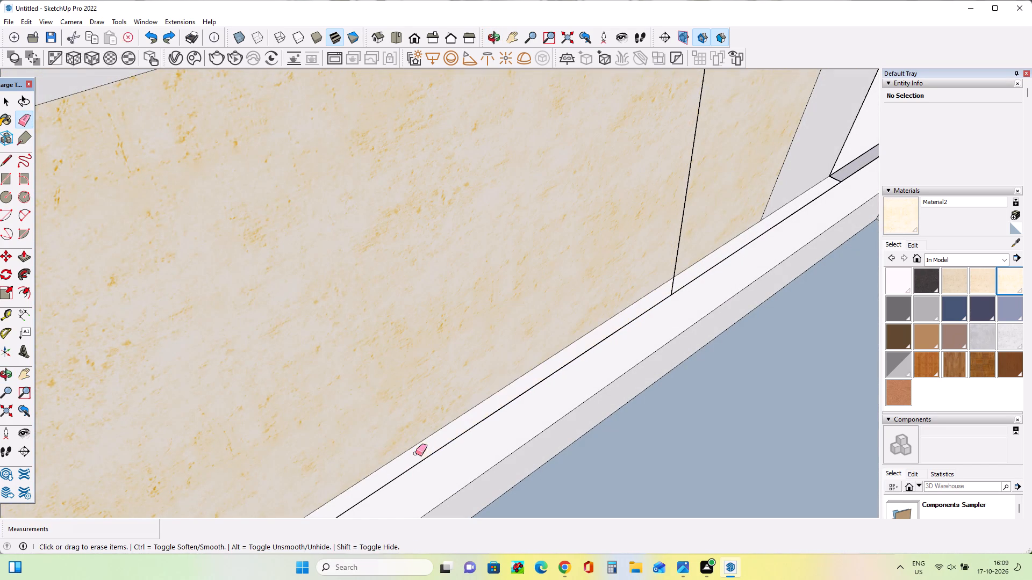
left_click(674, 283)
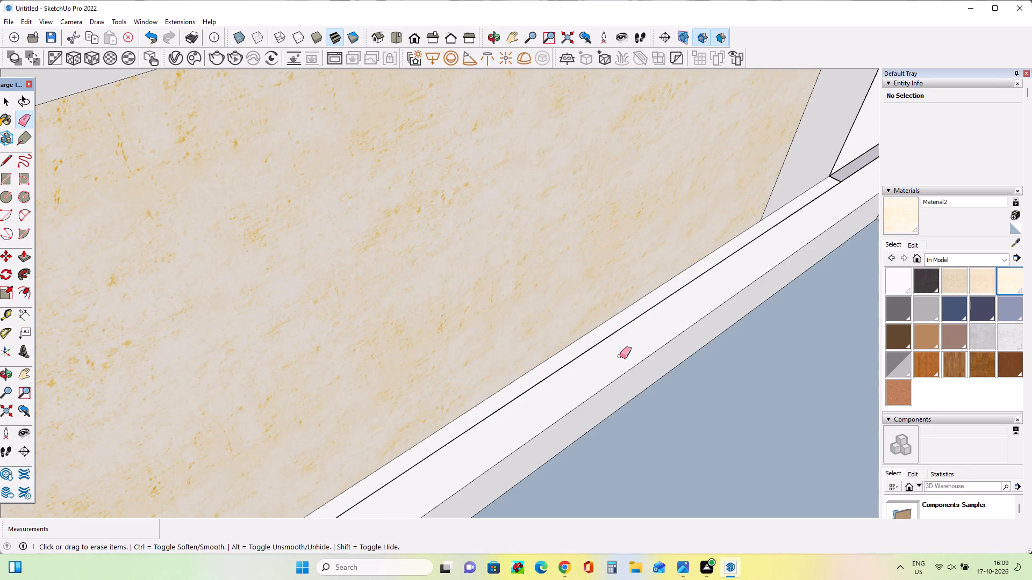
Redraw the small rectangle in the cream lower panel, from the upper dividing line's foot down to the panel's bottom edge.
middle_click_drag(590, 372, 361, 425)
scroll(361, 424, "down", 12)
middle_click_drag(361, 424, 365, 415)
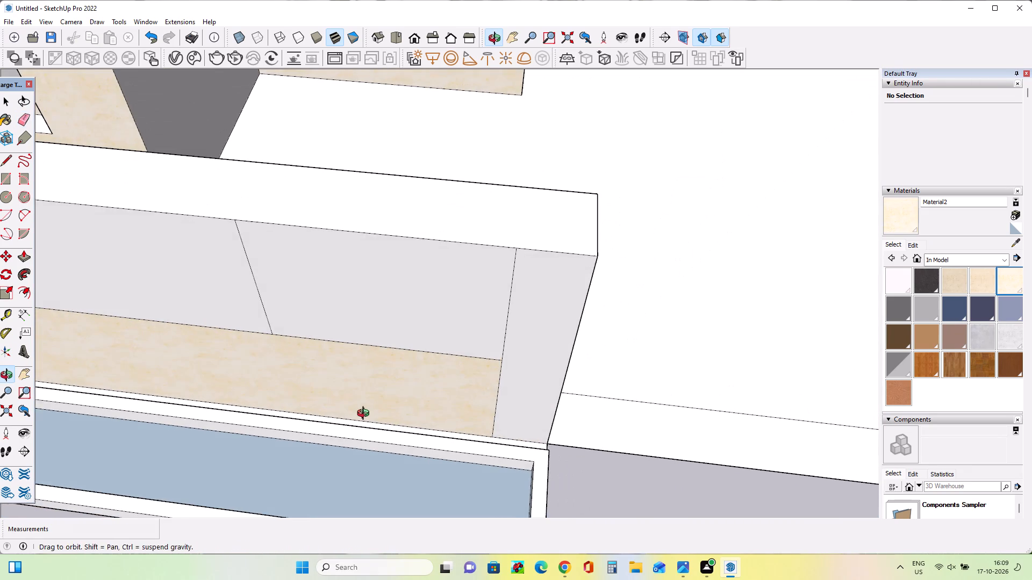
middle_click_drag(365, 415, 366, 410)
left_click(3, 178)
scroll(249, 364, "up", 3)
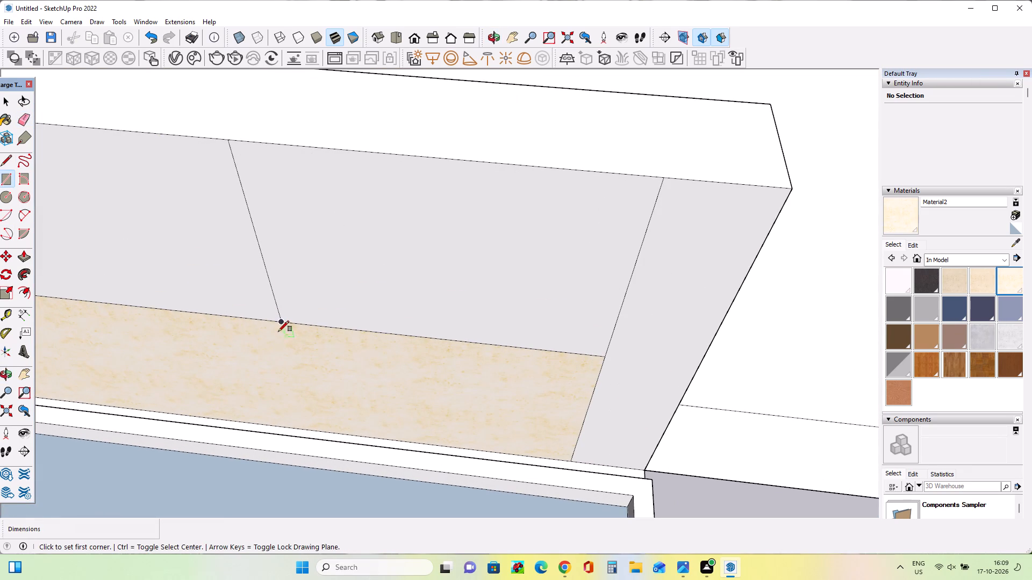
left_click(281, 324)
middle_click_drag(380, 436, 394, 500)
scroll(427, 427, "up", 2)
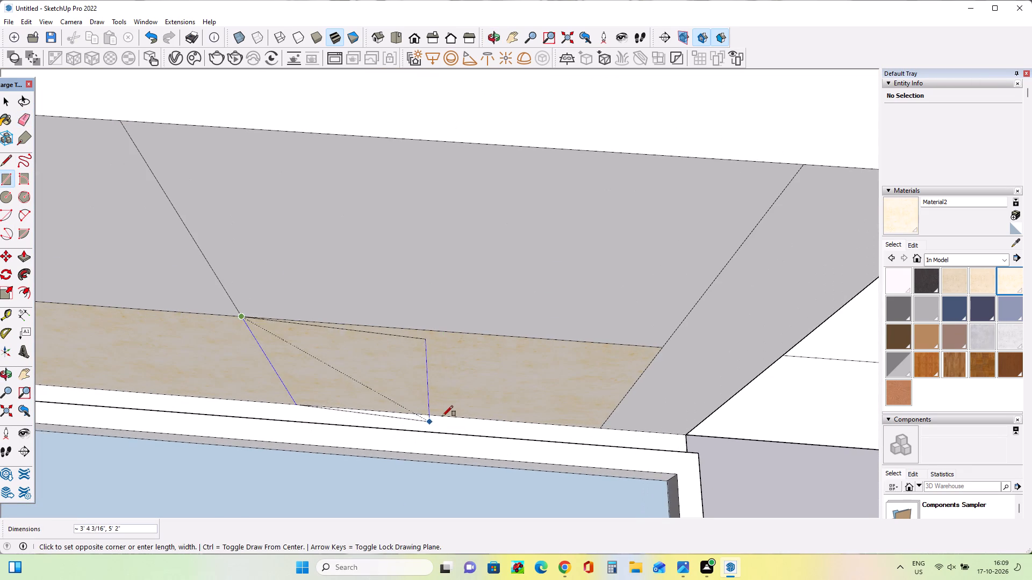
left_click(451, 414)
middle_click_drag(306, 446, 304, 434)
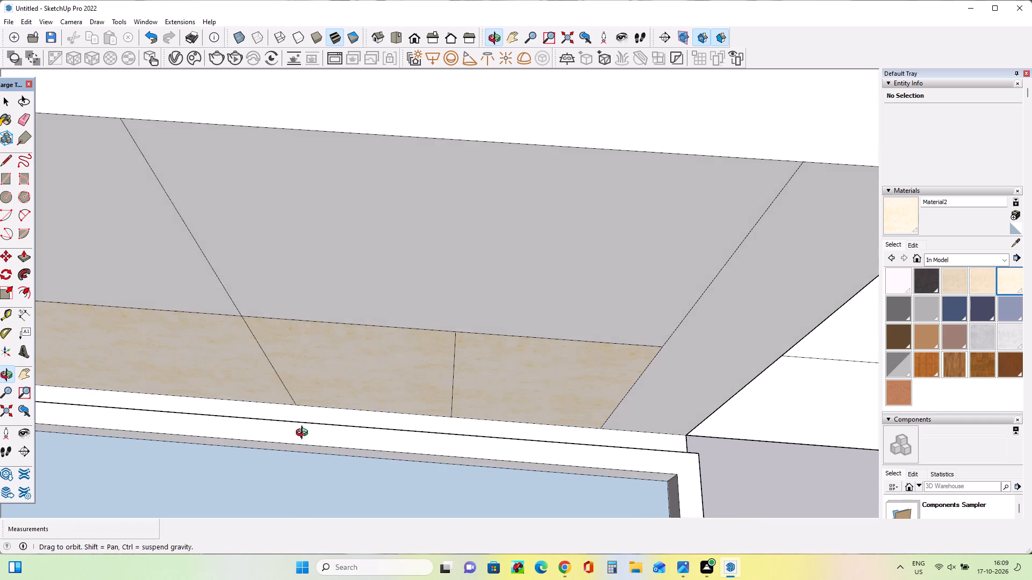
middle_click_drag(304, 434, 328, 311)
scroll(329, 316, "down", 7)
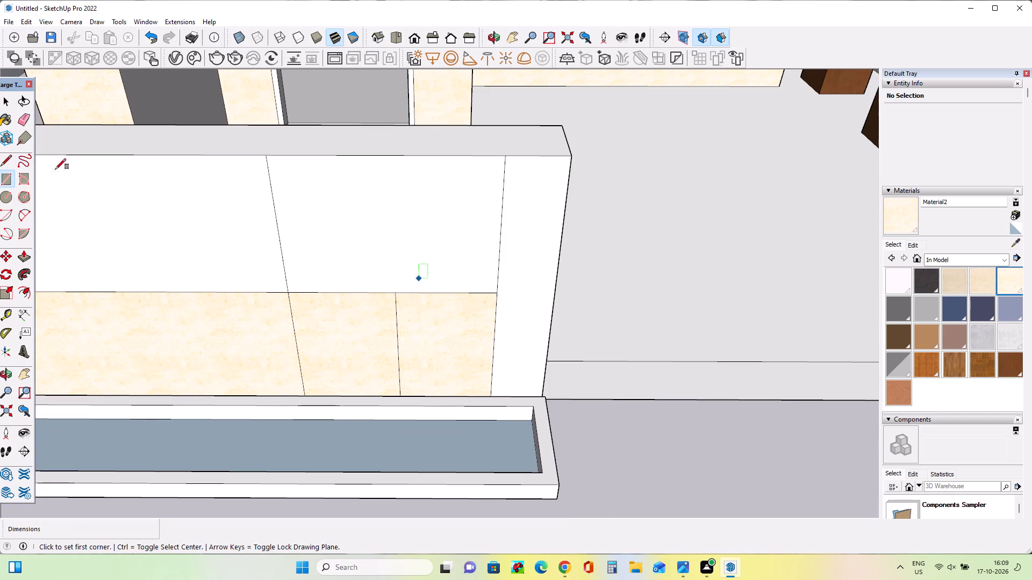
Erase the horizontal edge between the small cream rectangle and the white panel above it, near the wall's end.
left_click(19, 124)
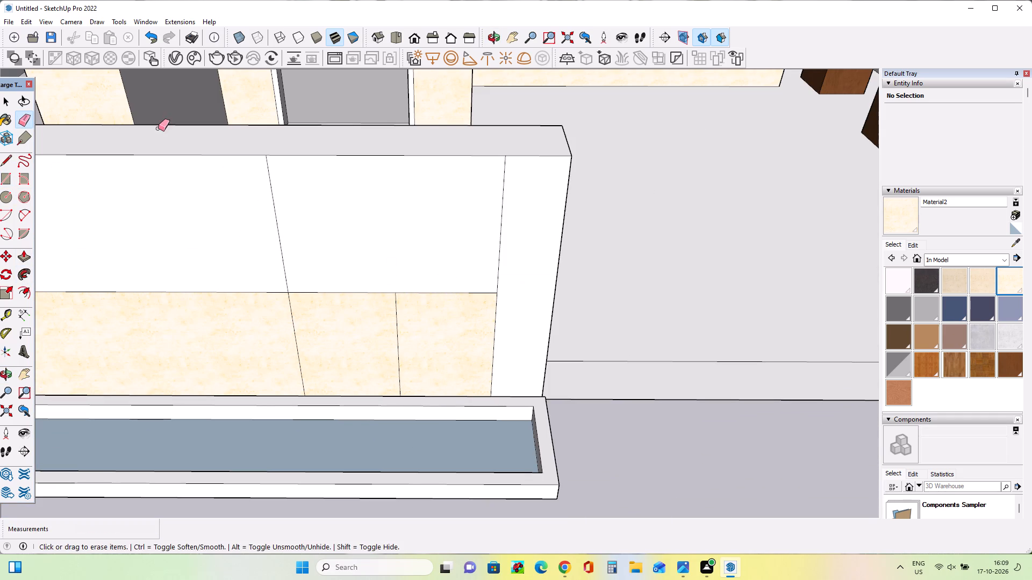
left_click_drag(434, 294, 439, 298)
left_click_drag(445, 295, 447, 302)
left_click_drag(447, 291, 448, 303)
left_click_drag(448, 303, 448, 304)
Draw two full-width horizontal strips near the top of the white end panel, about 7' 2 1/4" long and 5 11/16" and 6 5/16" high.
middle_click(422, 285)
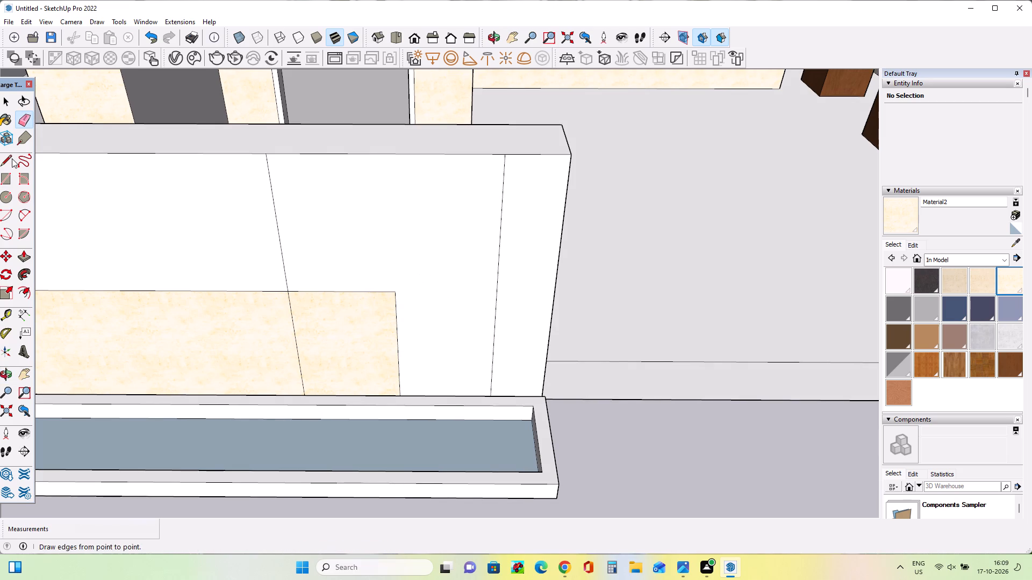
left_click(1, 162)
left_click(6, 181)
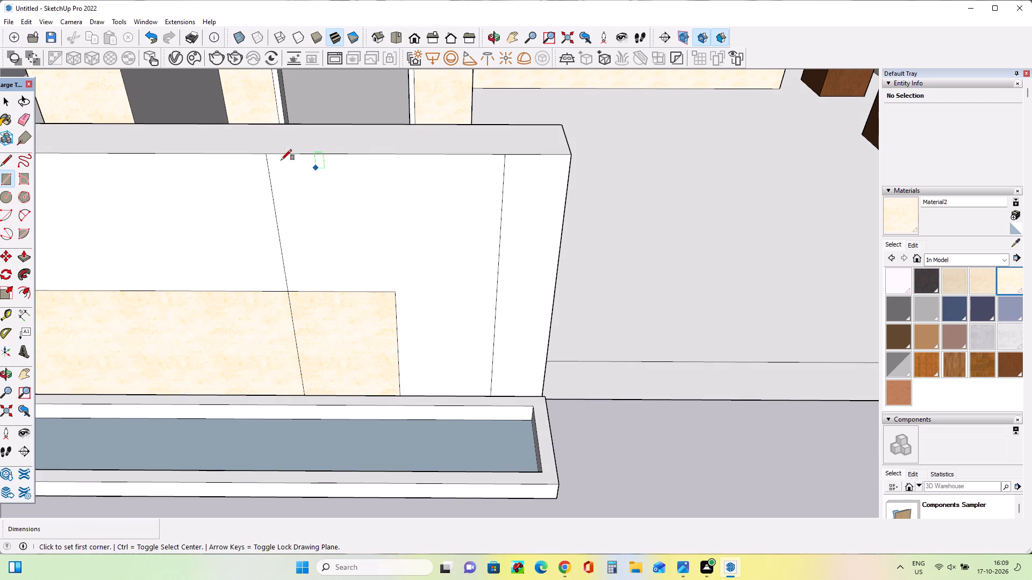
left_click(268, 154)
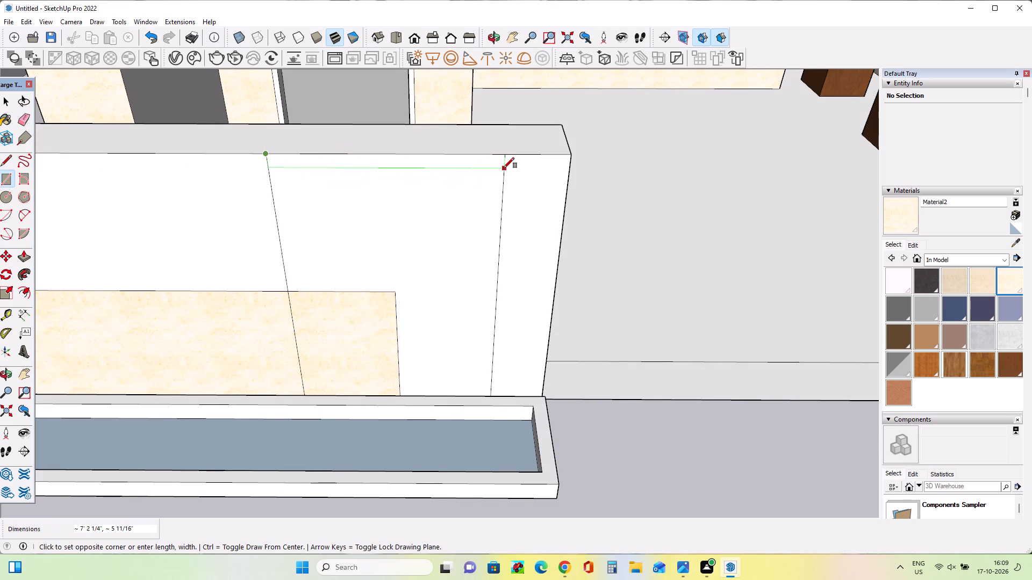
left_click(504, 168)
left_click(504, 176)
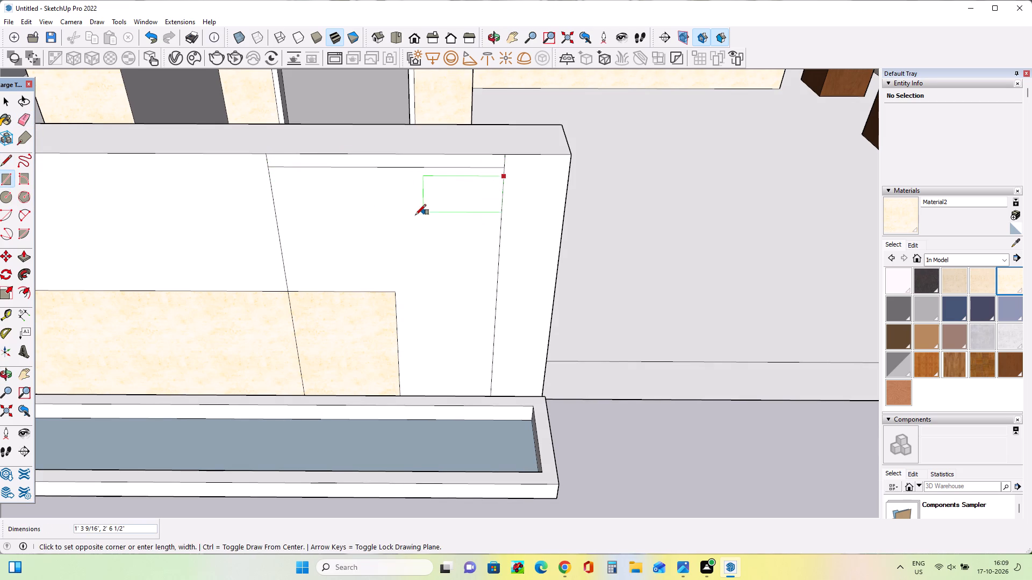
left_click(273, 191)
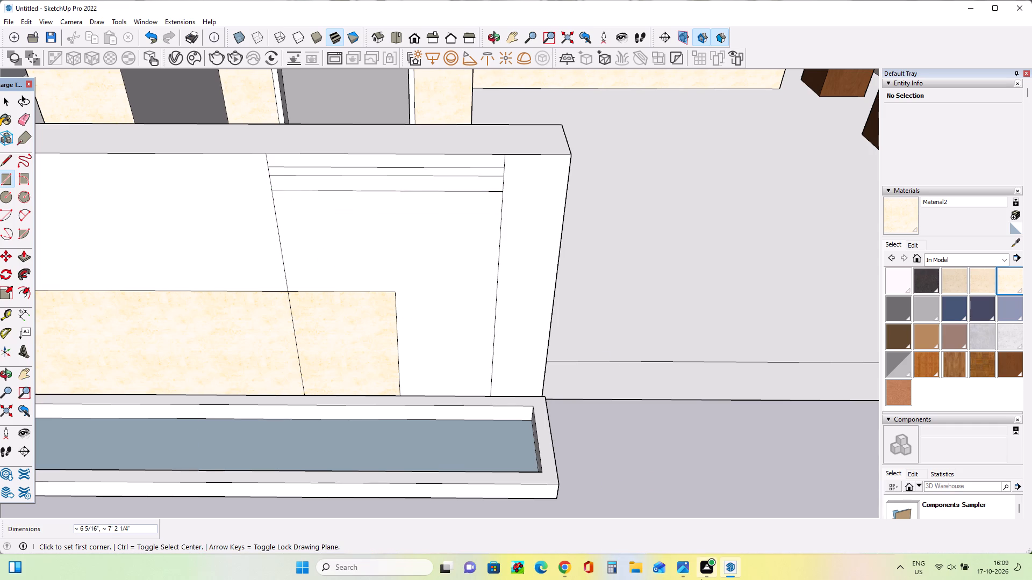
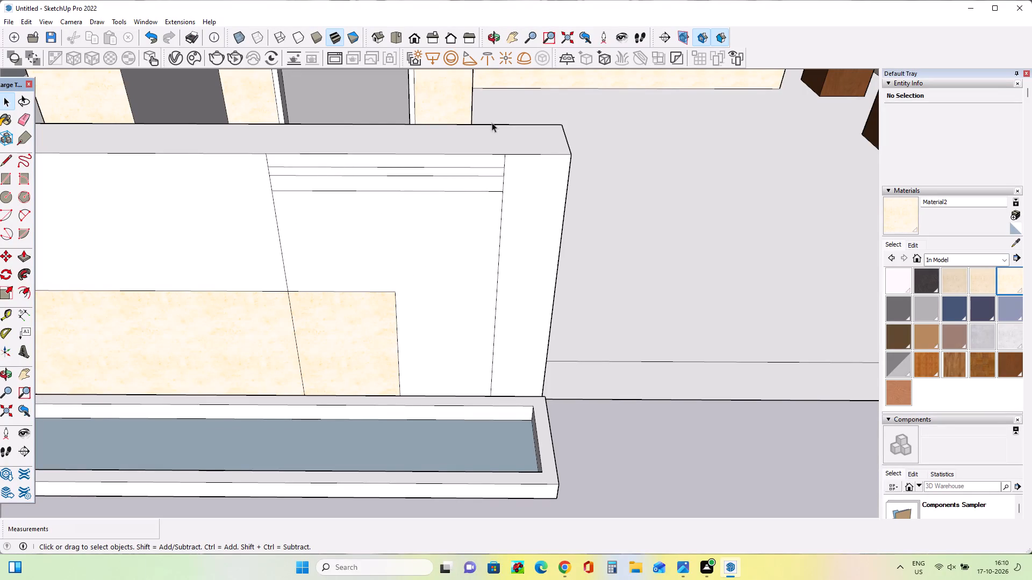
Copy the lower strip's two horizontal edges repeatedly down the white end panel, about 9" apart, to the cream panel's top edge level.
left_click(5, 105)
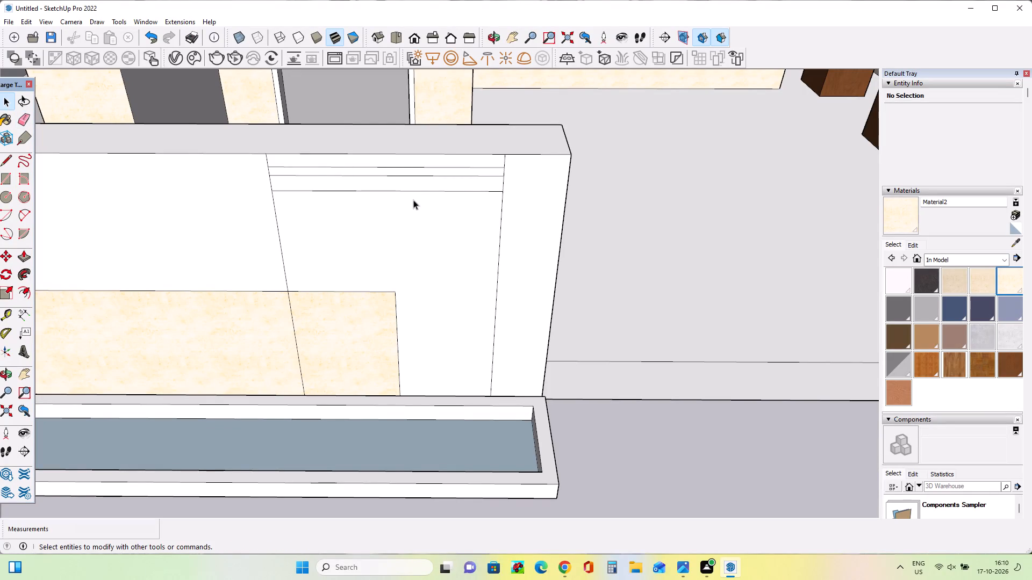
left_click(453, 176, "ctrl")
left_click(456, 190, "ctrl")
left_click(457, 191, "ctrl")
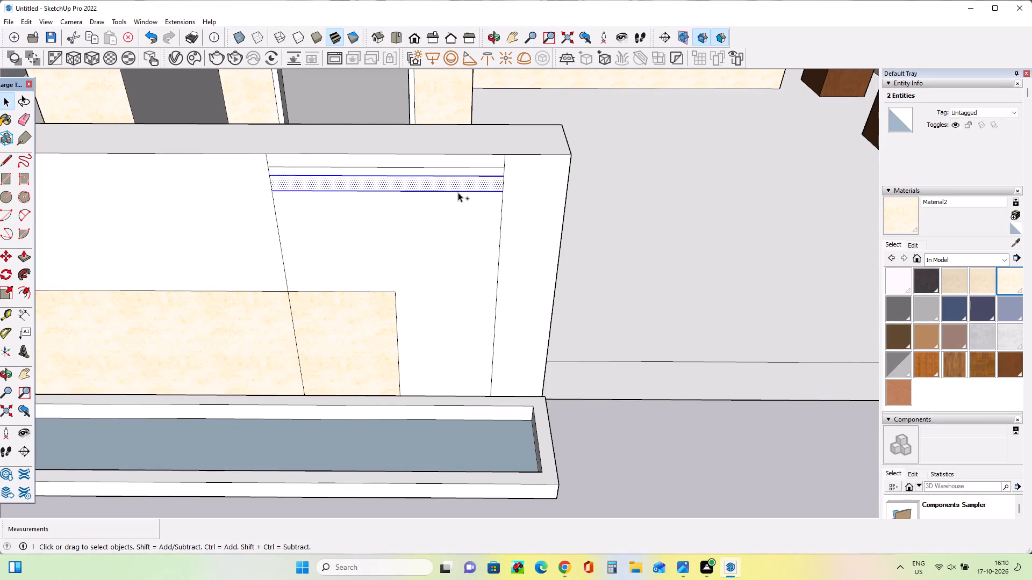
left_click(459, 186, "shift")
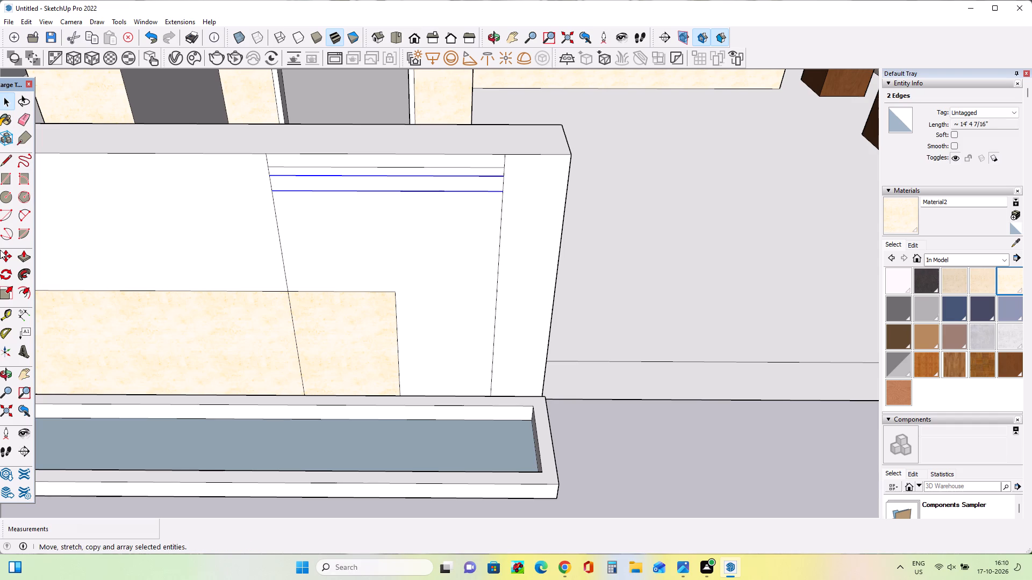
left_click(6, 255)
left_click(270, 195)
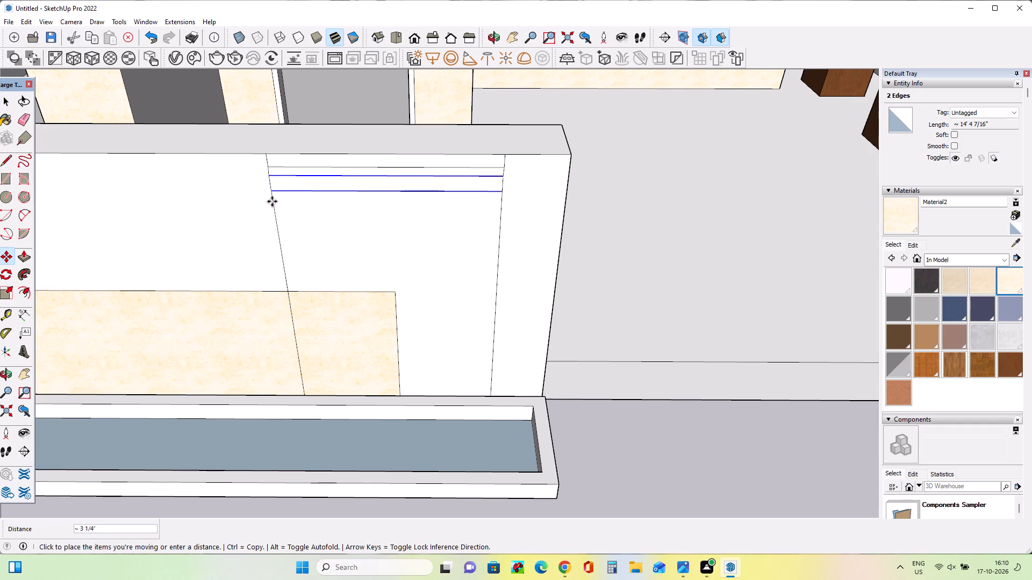
left_click(274, 213)
left_click(274, 213)
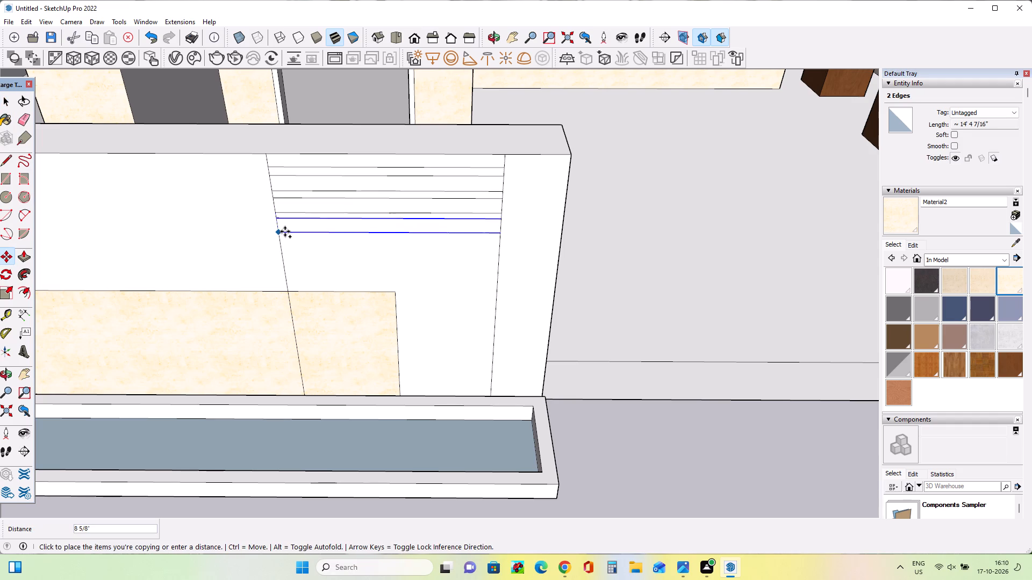
left_click(285, 231)
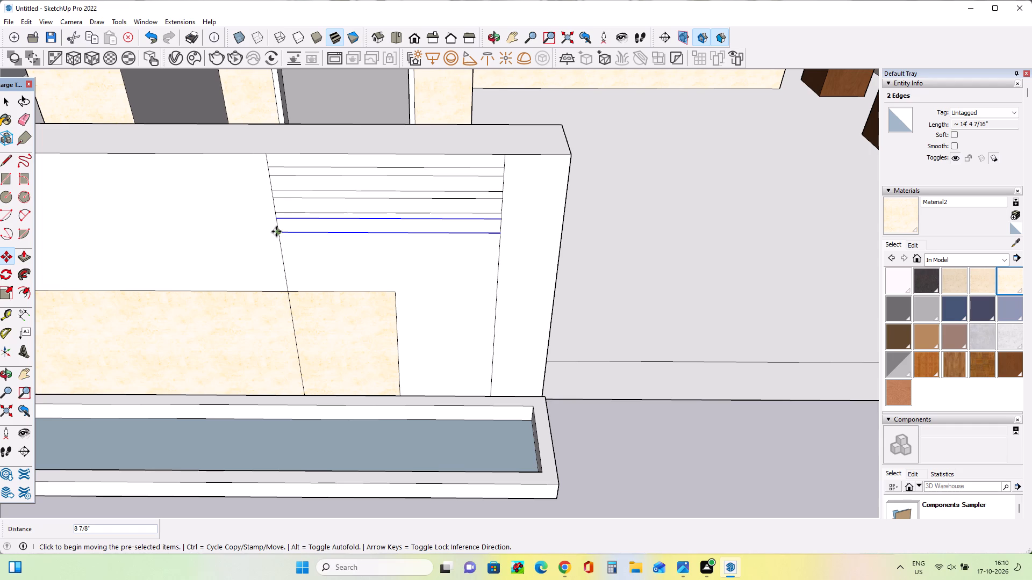
left_click(276, 231)
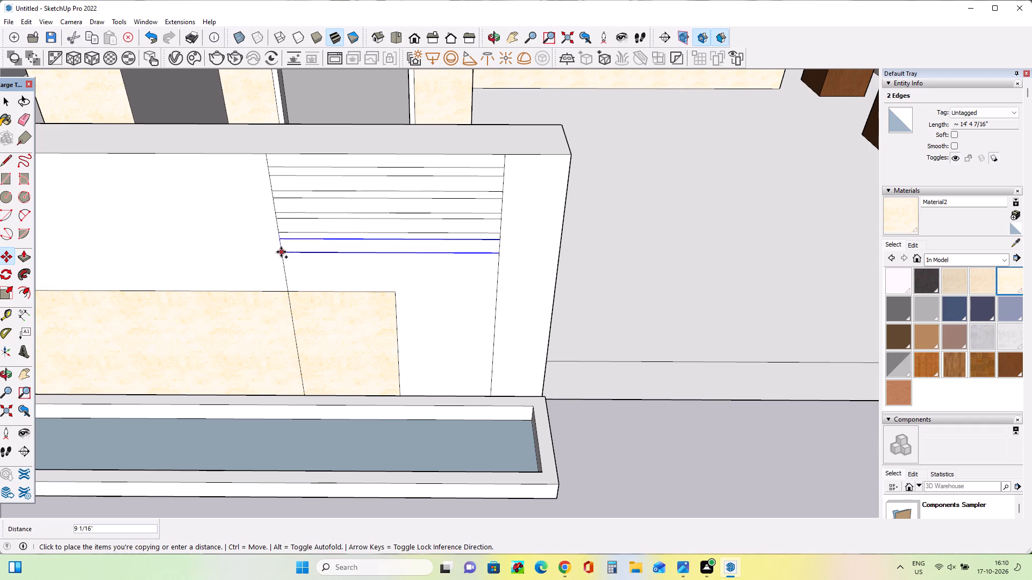
left_click(282, 253)
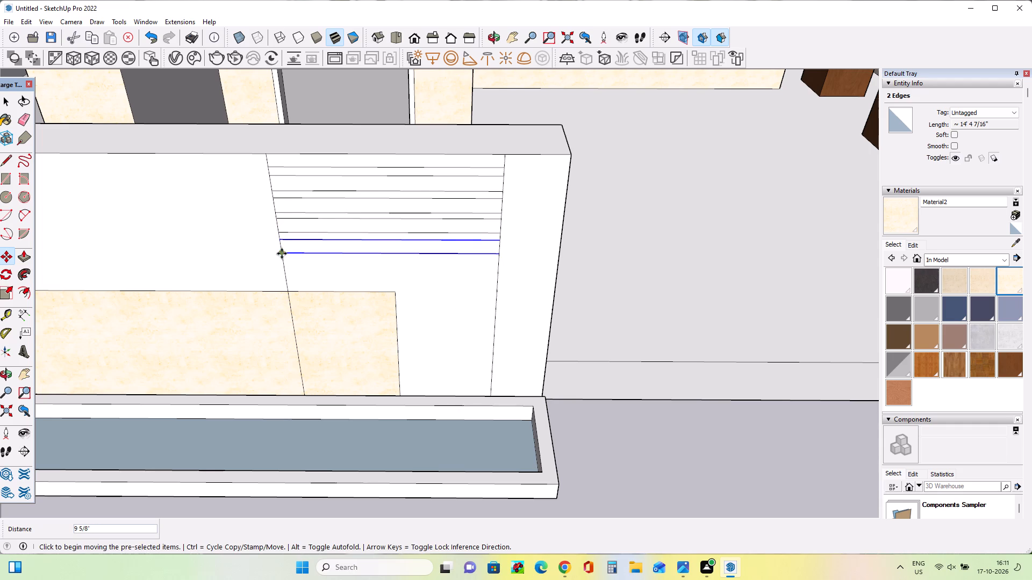
left_click(282, 253)
left_click(285, 272)
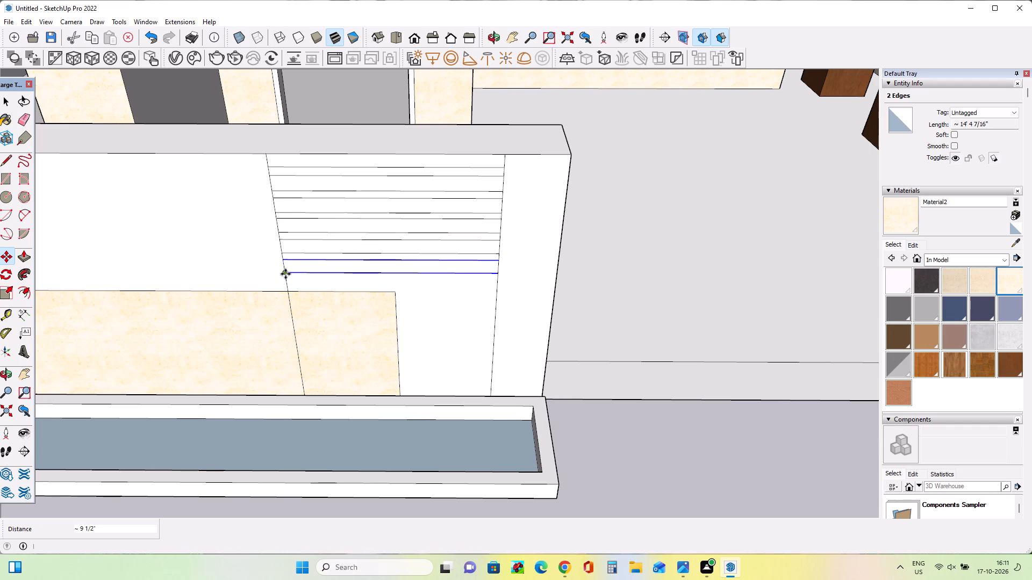
left_click(285, 274, "ctrl")
left_click(288, 288)
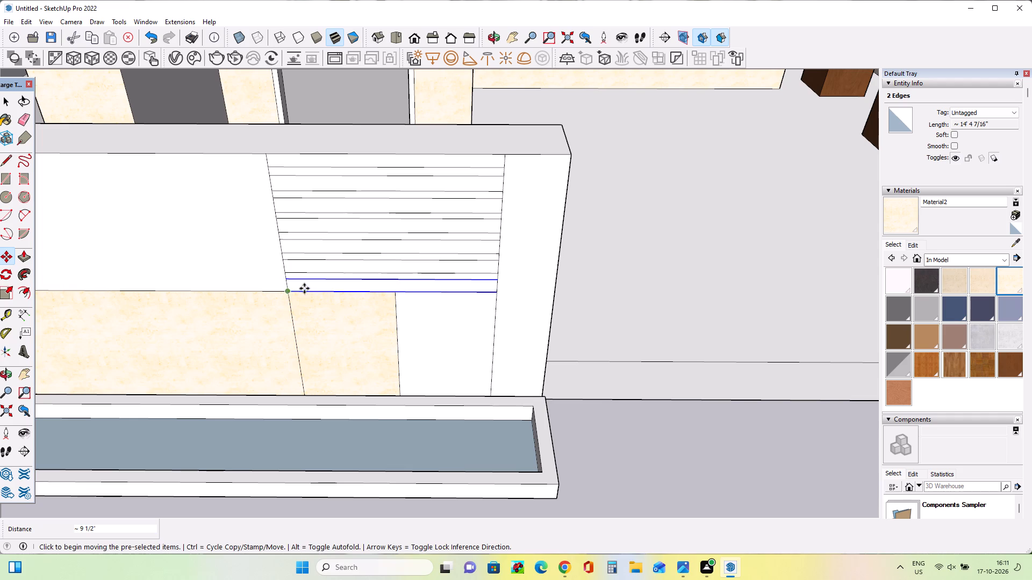
Continue copying the pair of strip edges down to the end panel's base, at spacings of about 9" to 11".
left_click(495, 296)
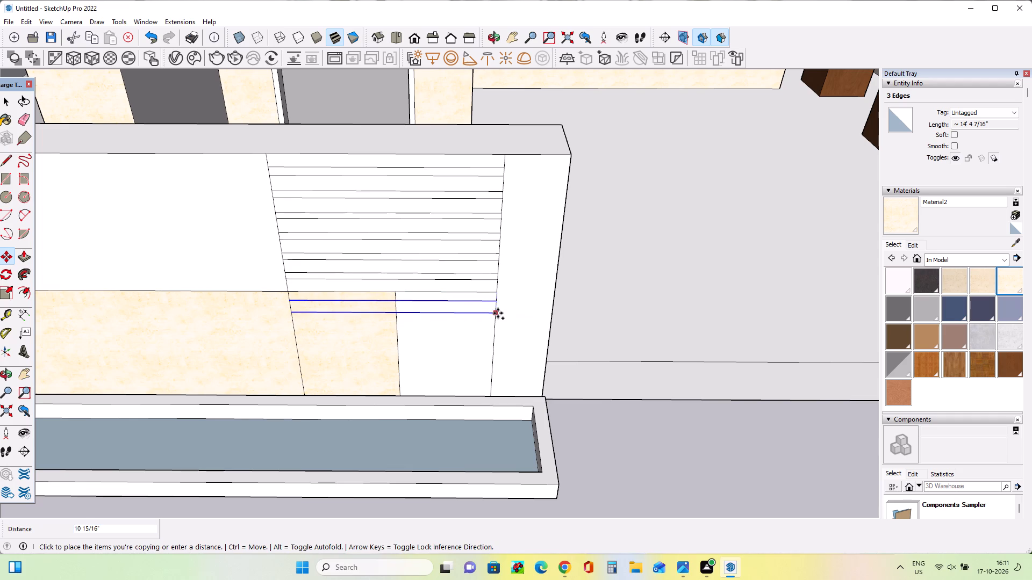
left_click(498, 313)
left_click(497, 315)
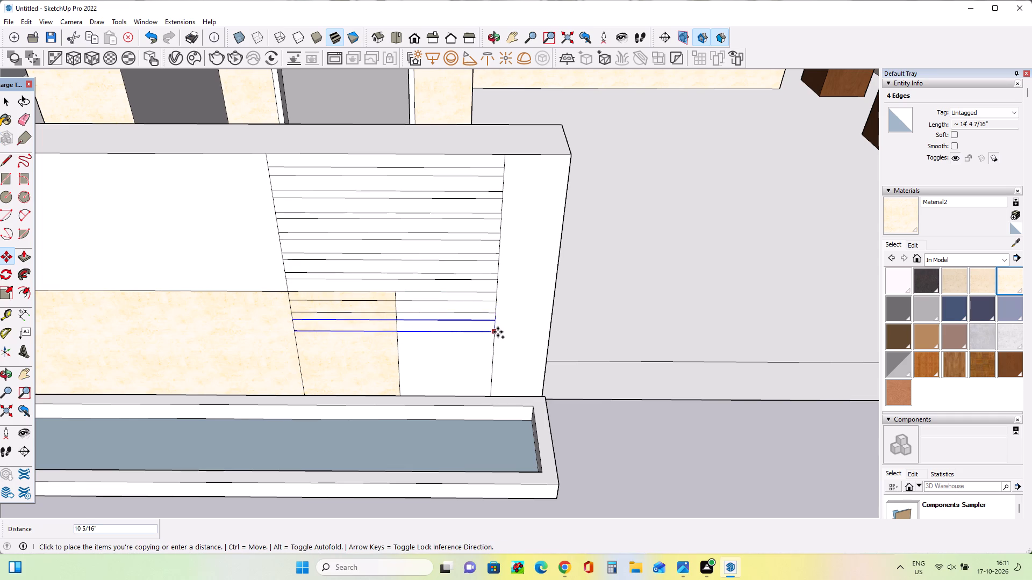
left_click(498, 332)
left_click(498, 332, "ctrl")
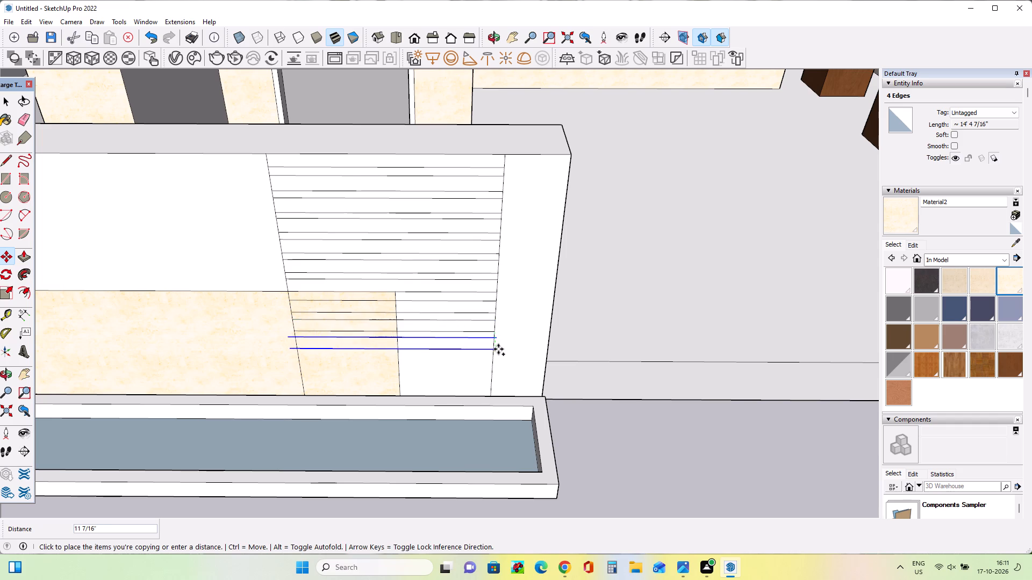
left_click(497, 349)
left_click(494, 348)
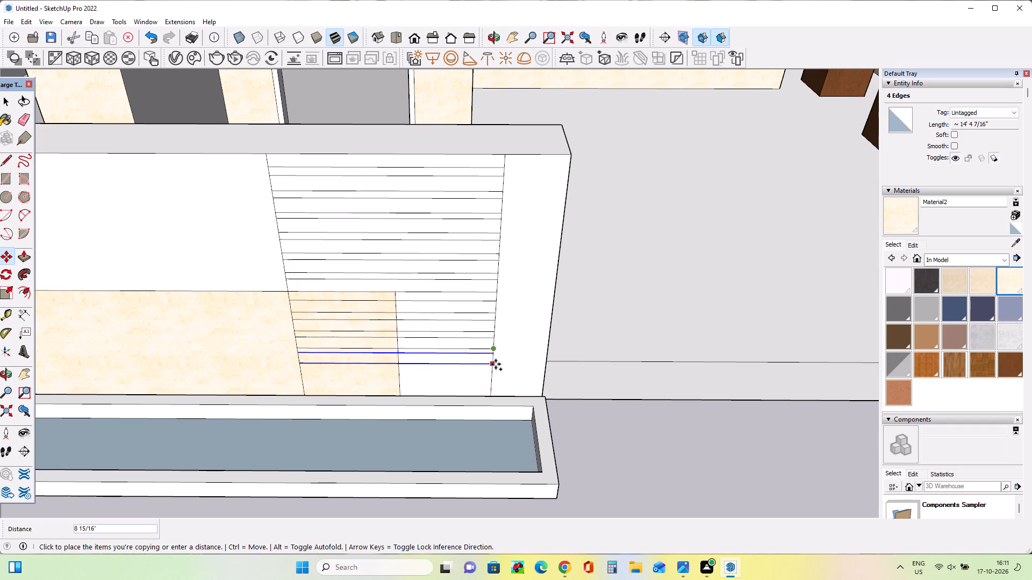
left_click(496, 364)
left_click(496, 364, "ctrl")
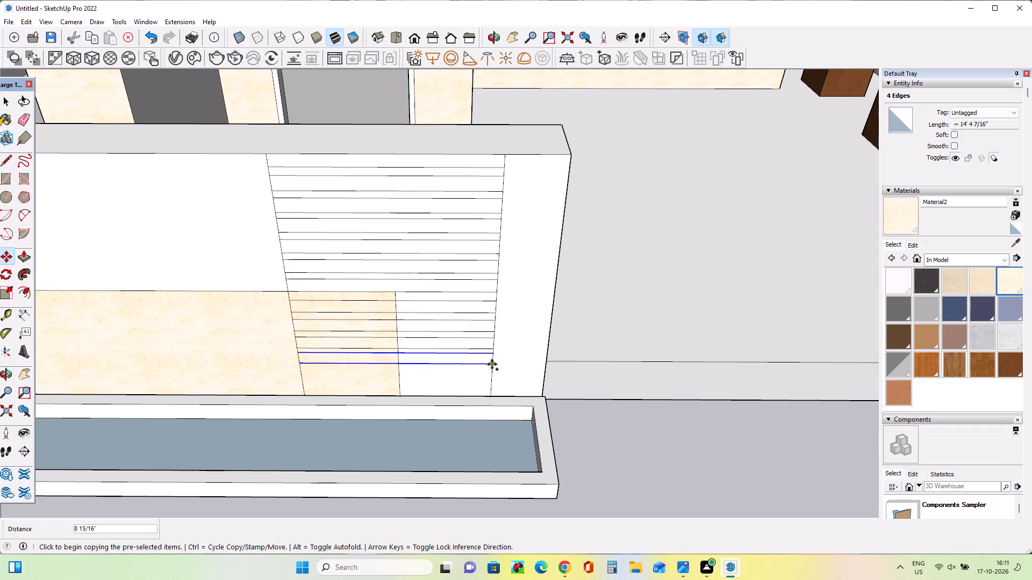
left_click(492, 364)
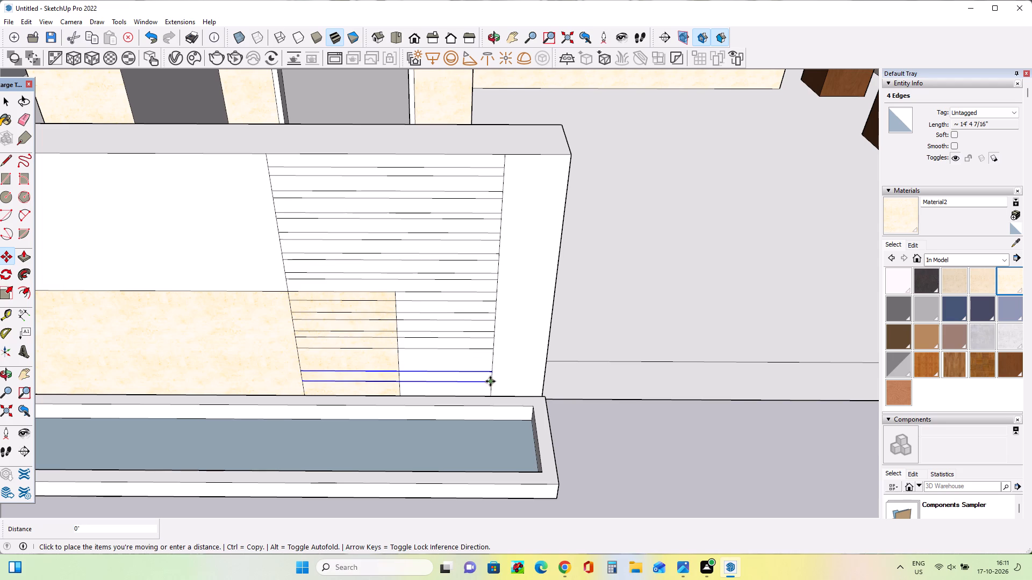
left_click(490, 386)
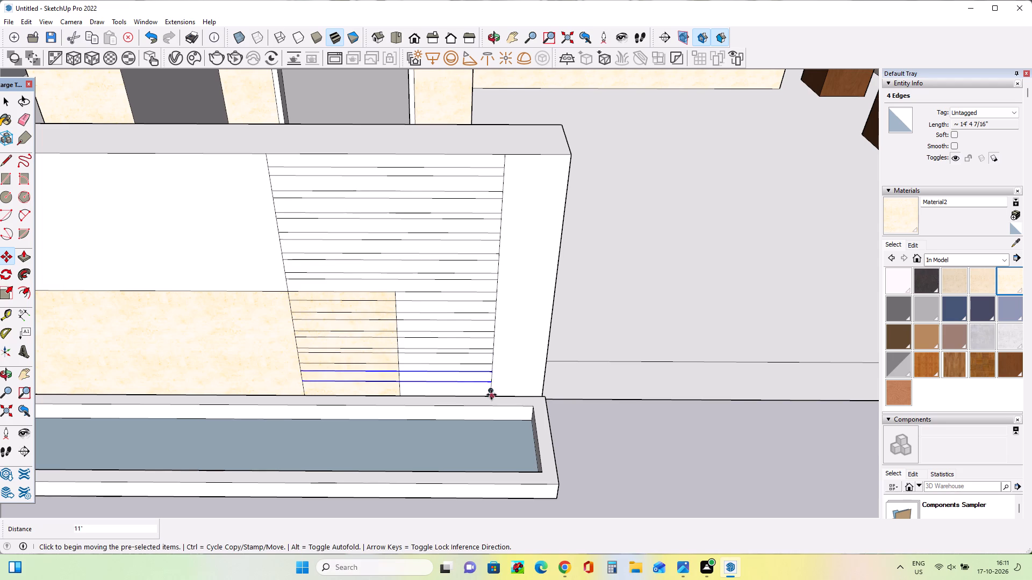
Paint the full-width horizontal strips above the cream lower panel with Wood Veneer 01.
middle_click_drag(492, 395, 499, 295)
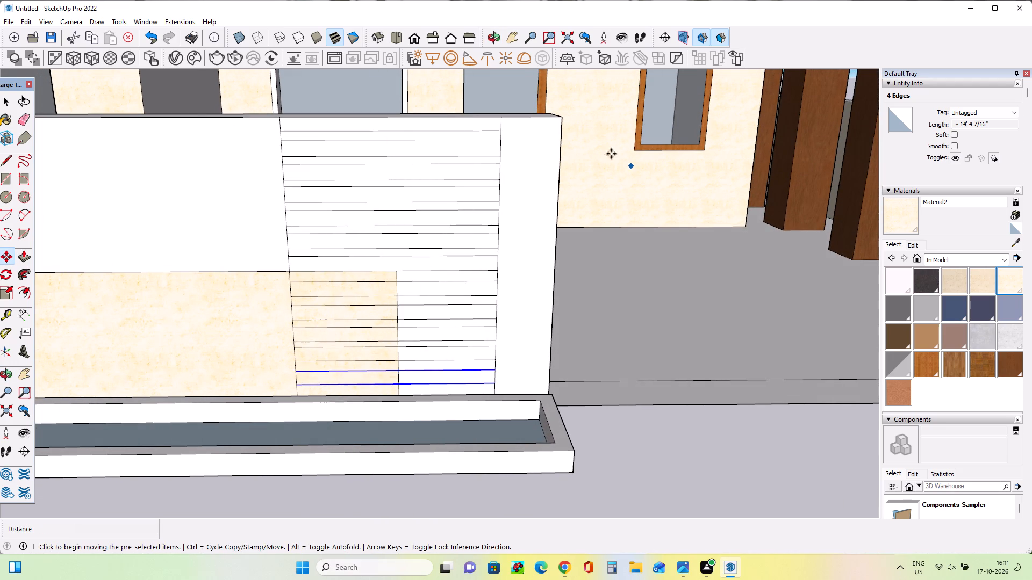
left_click(1002, 366)
left_click_drag(471, 118, 480, 294)
left_click_drag(471, 173, 471, 322)
left_click_drag(465, 177, 472, 249)
left_click_drag(463, 124, 468, 224)
left_click_drag(464, 143, 471, 229)
left_click_drag(471, 166, 480, 226)
left_click_drag(477, 119, 482, 172)
left_click_drag(479, 114, 483, 154)
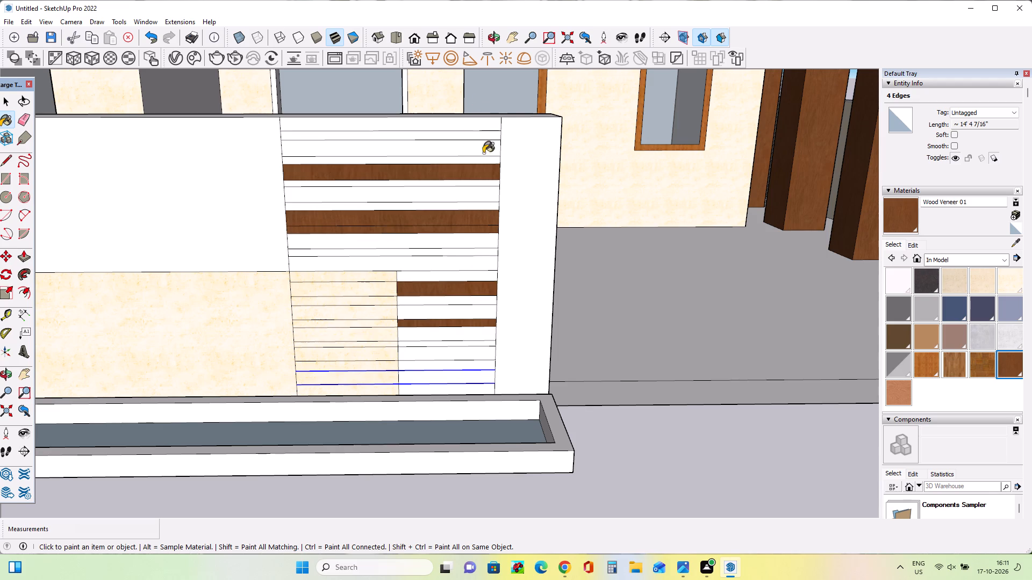
left_click_drag(483, 128, 486, 140)
left_click_drag(485, 126, 488, 142)
left_click_drag(488, 120, 491, 141)
left_click_drag(490, 126, 491, 132)
left_click_drag(493, 128, 495, 143)
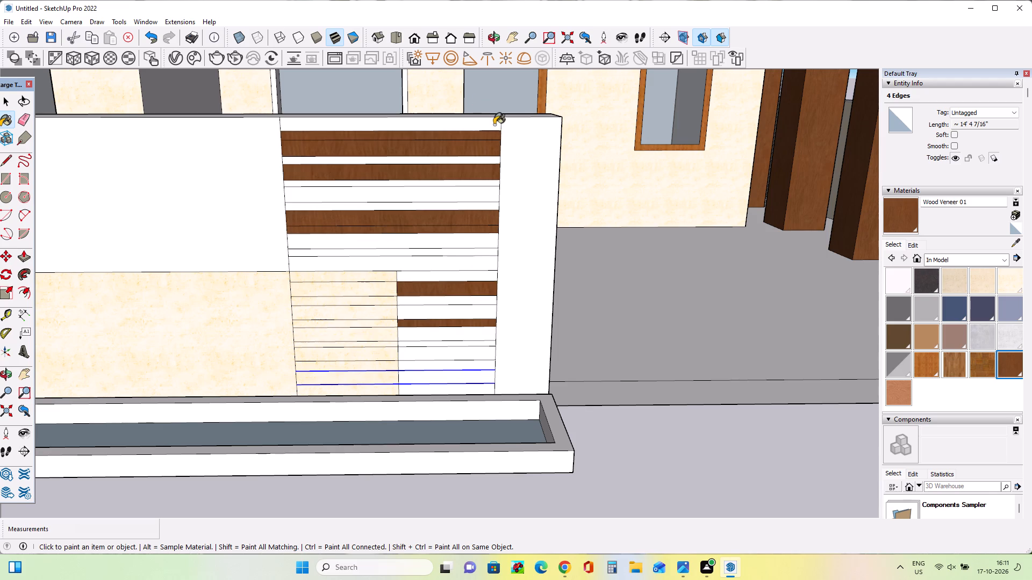
left_click(493, 124)
left_click_drag(491, 174, 493, 189)
left_click(493, 164)
left_click(494, 162)
left_click_drag(496, 183, 496, 184)
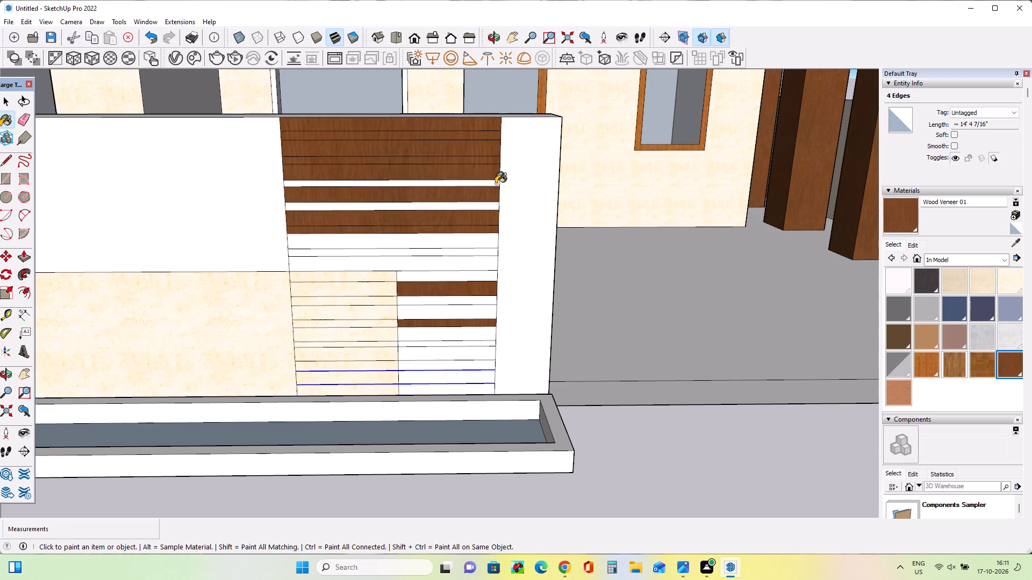
left_click_drag(496, 184, 495, 188)
left_click(493, 183)
left_click_drag(494, 197, 494, 204)
left_click(493, 209)
left_click_drag(493, 214, 491, 237)
left_click(491, 244)
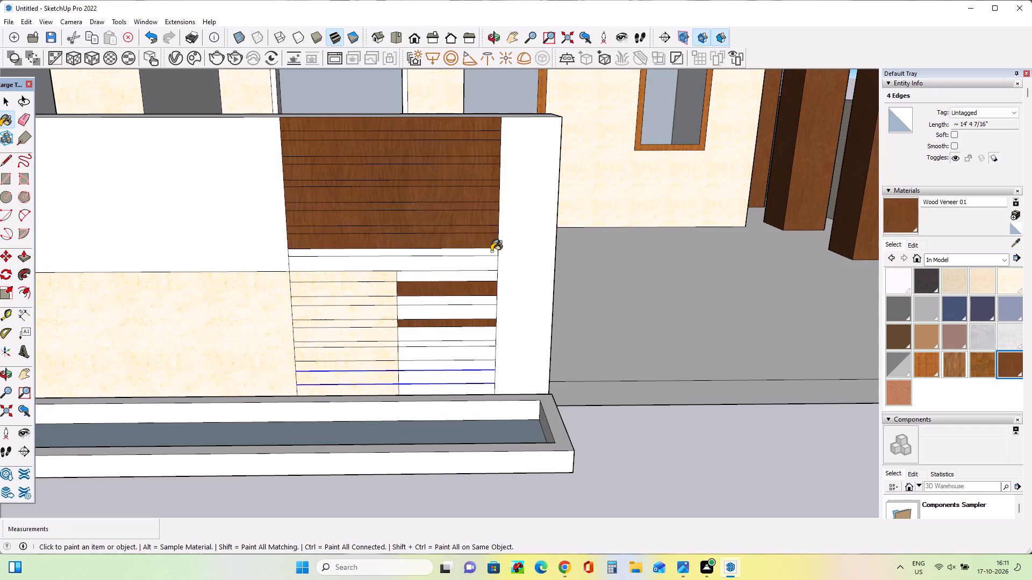
left_click_drag(491, 257, 491, 270)
left_click(493, 249)
left_click_drag(486, 267, 485, 273)
Paint the remaining short strips beside the cream lower panel with Wood Veneer 01, down to the planter.
left_click_drag(483, 286, 483, 295)
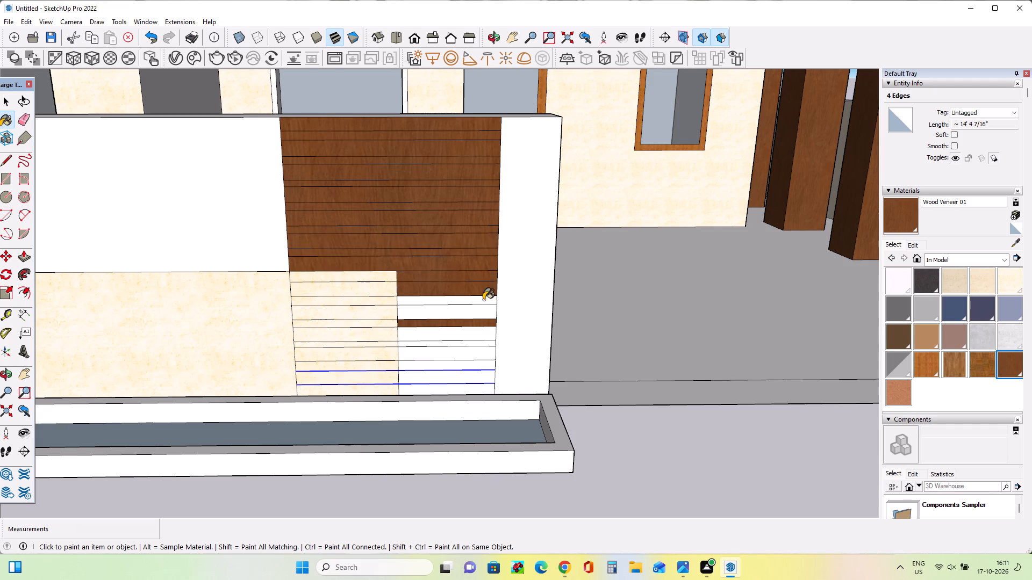
left_click(485, 304)
left_click_drag(485, 310, 485, 323)
left_click(481, 298)
left_click_drag(482, 317, 481, 326)
left_click_drag(481, 328, 481, 335)
left_click_drag(478, 340, 478, 347)
left_click_drag(476, 351, 471, 372)
left_click(470, 372)
left_click(472, 357)
left_click(472, 334)
double_click(485, 310)
left_click(484, 351)
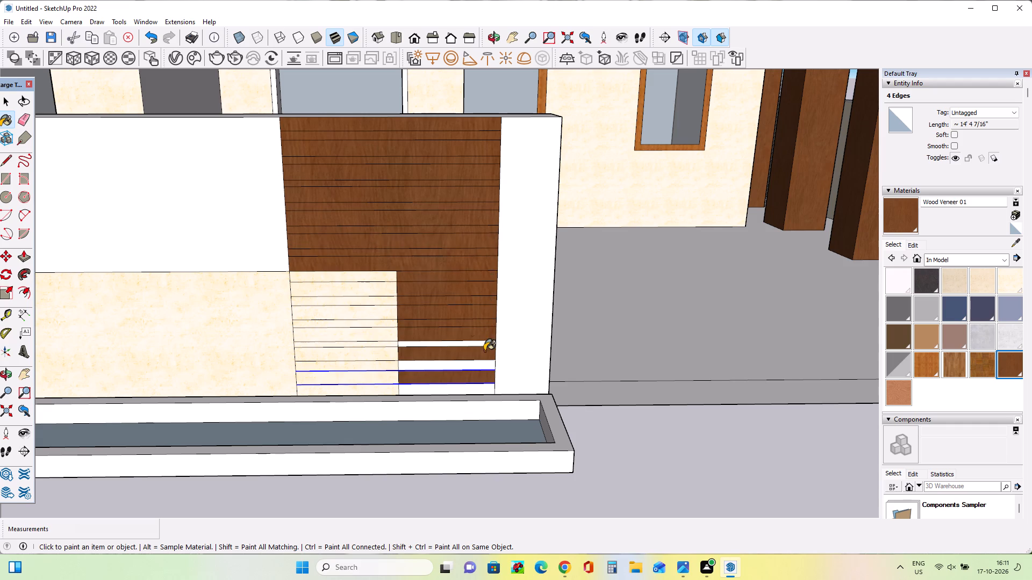
left_click(490, 342)
left_click(487, 369)
left_click(488, 367)
left_click(479, 392)
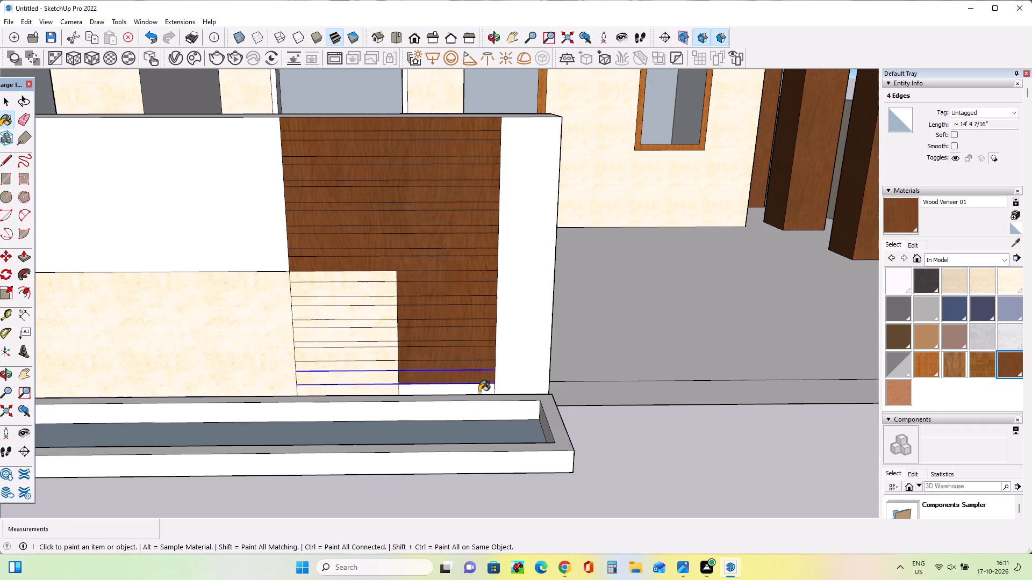
Erase the horizontal strip lines crossing the cream lower panel and the vertical edge dividing it.
left_click(26, 120)
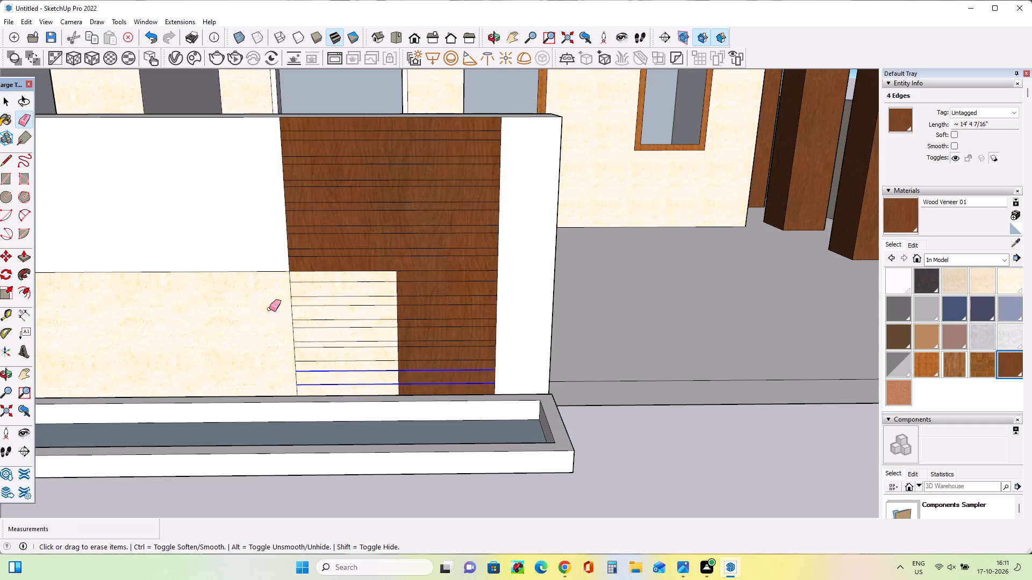
left_click_drag(329, 280, 329, 346)
left_click_drag(334, 289, 338, 358)
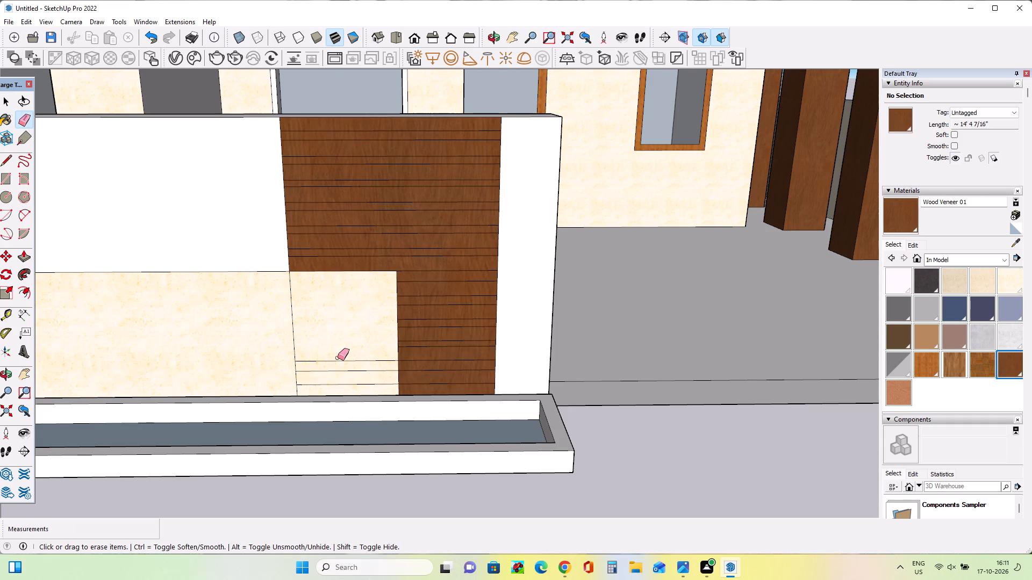
left_click_drag(338, 358, 336, 386)
left_click_drag(340, 353, 338, 373)
left_click_drag(288, 327, 289, 327)
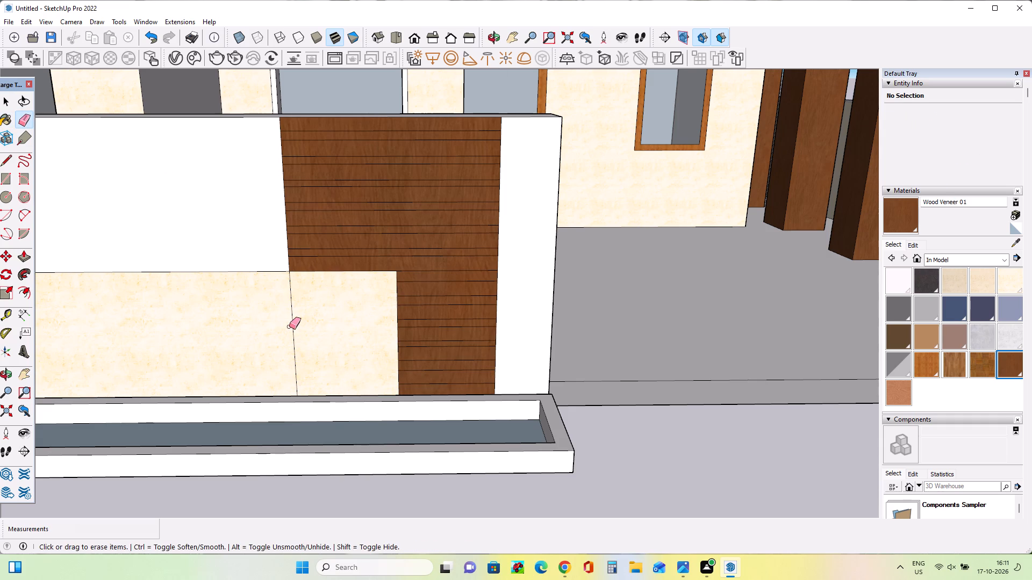
left_click_drag(289, 327, 292, 329)
Push/Pull the topmost wood strip outward from the wall, and reduce its projection to a shallow ledge.
scroll(289, 221, "down", 4)
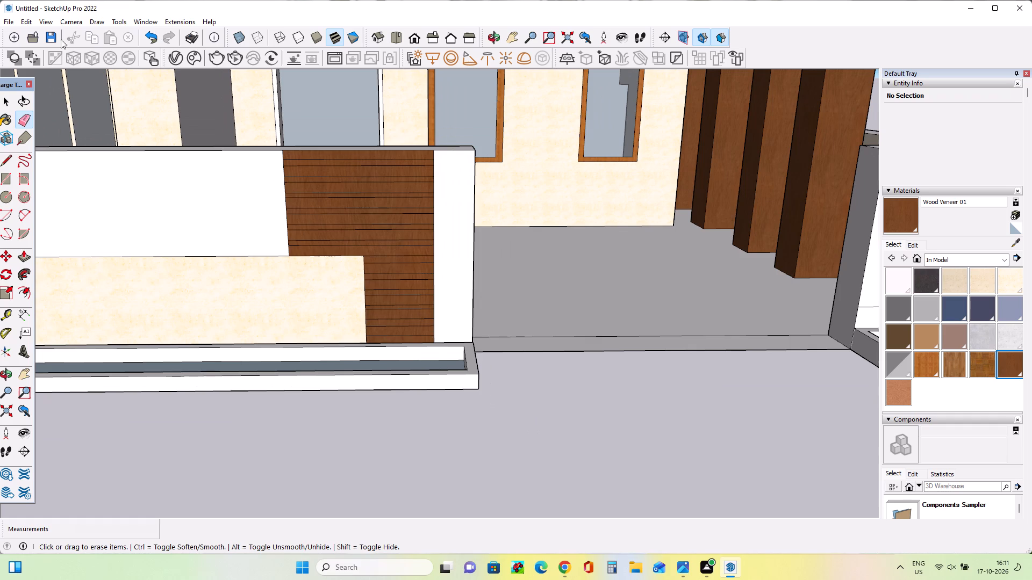
left_click(27, 255)
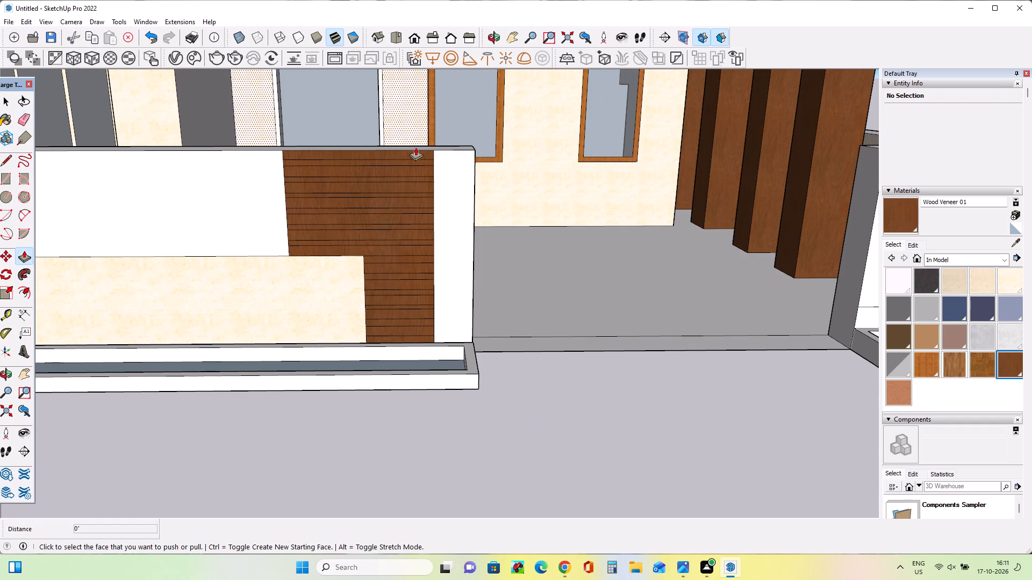
left_click(414, 153)
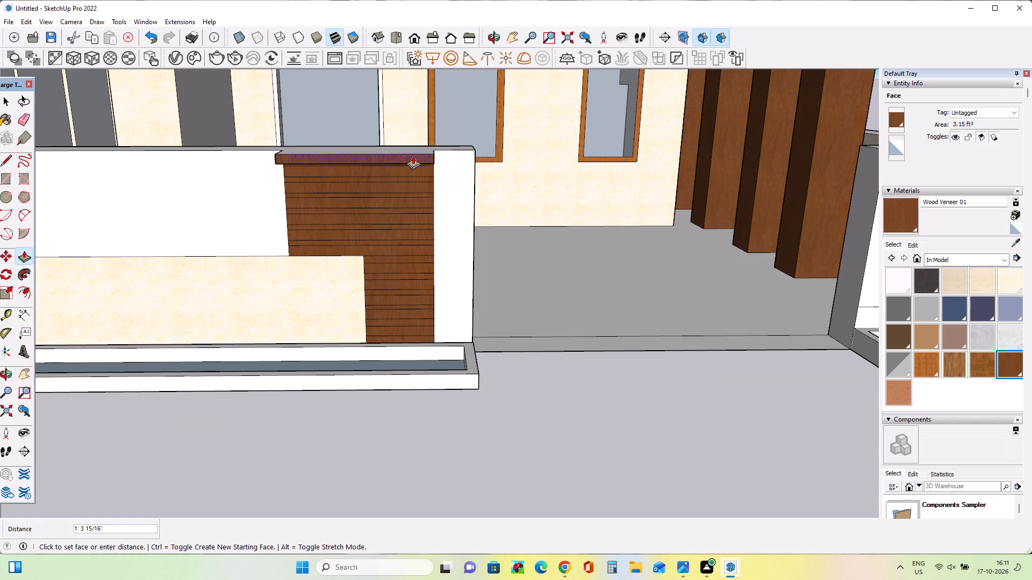
left_click(413, 156)
middle_click_drag(458, 158, 265, 190)
scroll(313, 147, "up", 5)
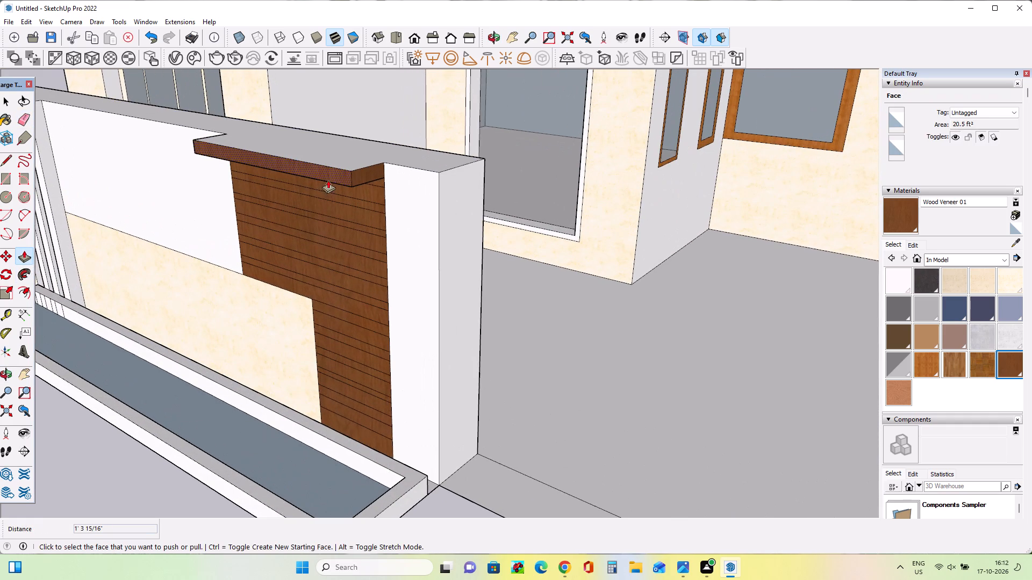
left_click(335, 173)
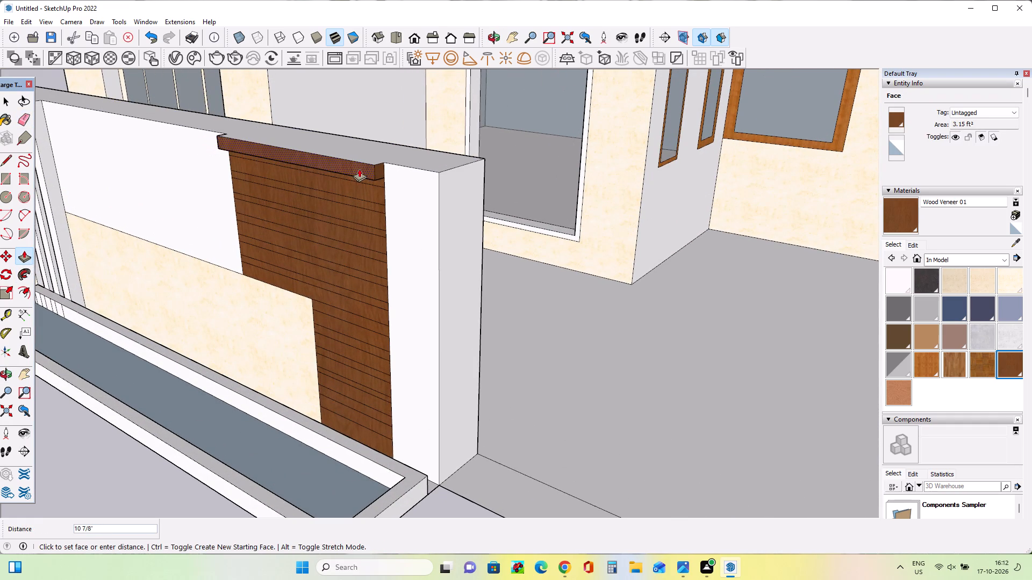
left_click(362, 168)
Push/Pull the next wide wood strip below the narrow gap outward by about 3 7/16".
left_click(364, 193)
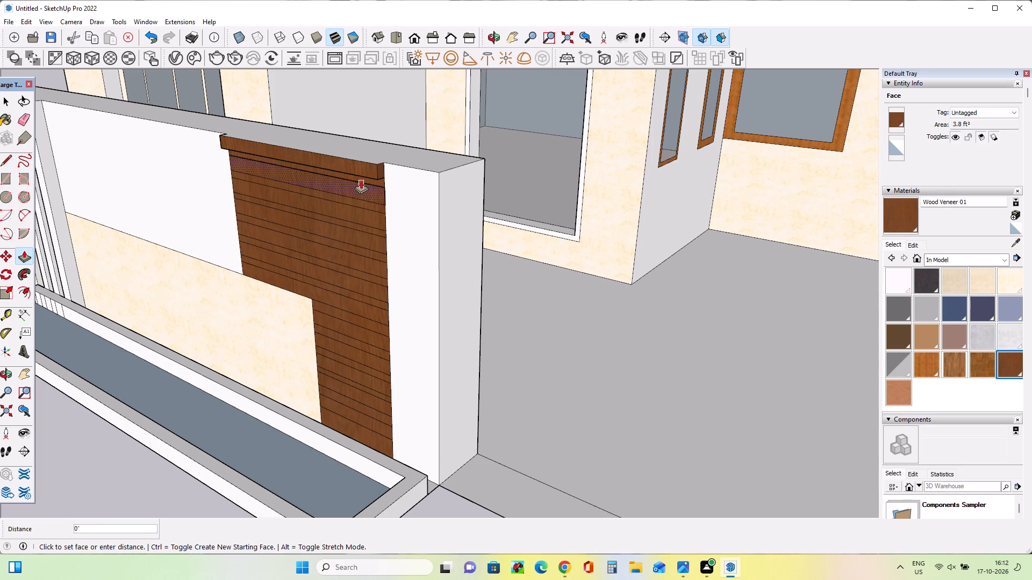
left_click(355, 169)
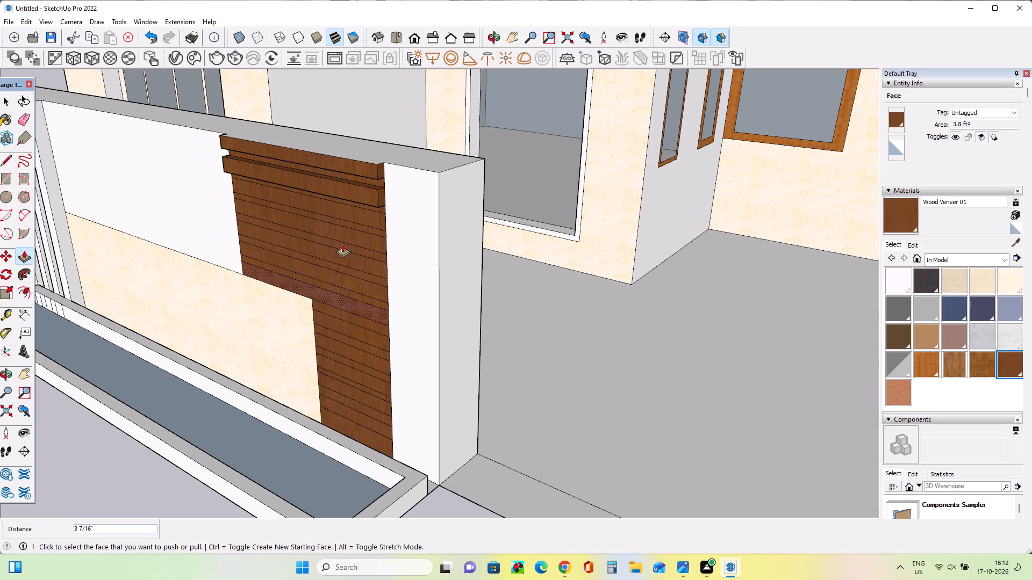
Push/Pull the remaining full-width wood strips of the front boundary wall outward by about 3 7/16", leaving the narrow gaps recessed.
left_click(371, 219)
left_click(345, 193)
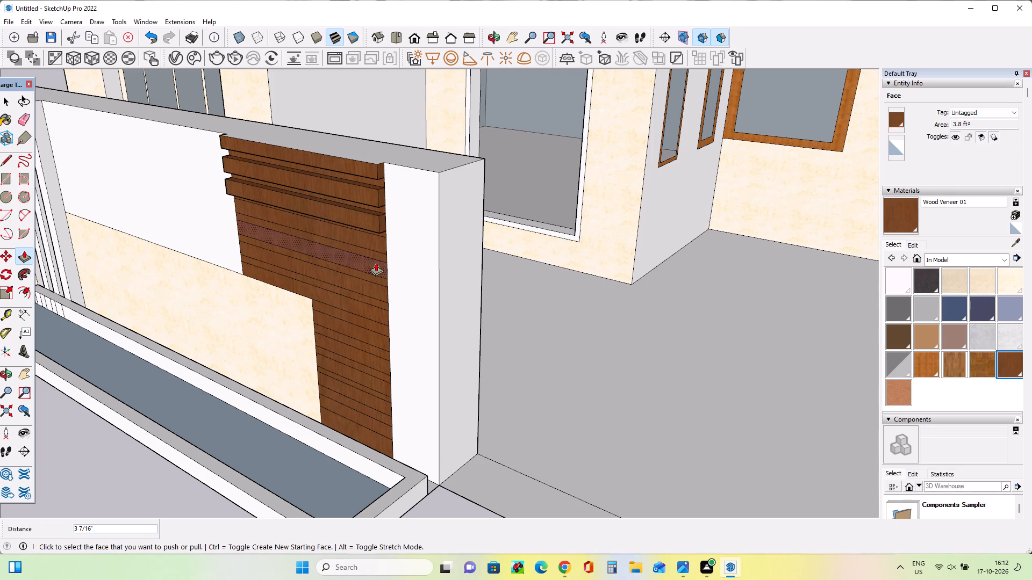
left_click(376, 247)
left_click(347, 216)
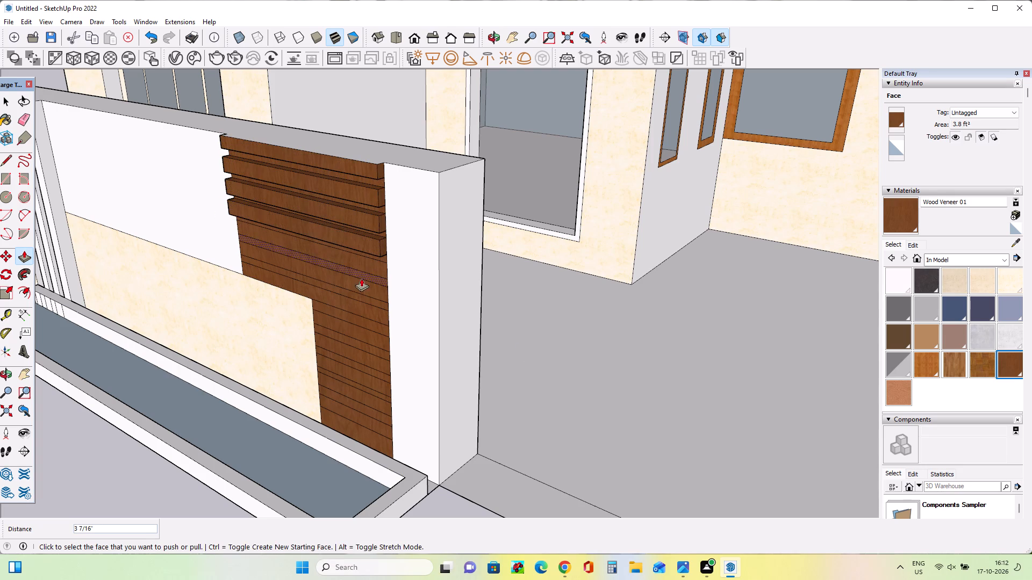
left_click(365, 268)
left_click(346, 241)
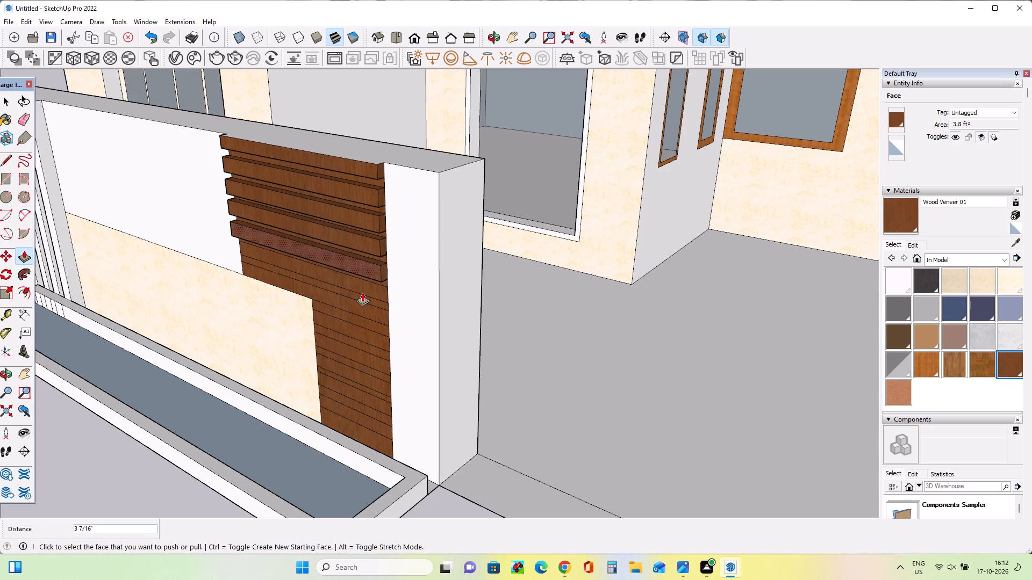
left_click(362, 293)
left_click(352, 266)
left_click(368, 316)
left_click(354, 289)
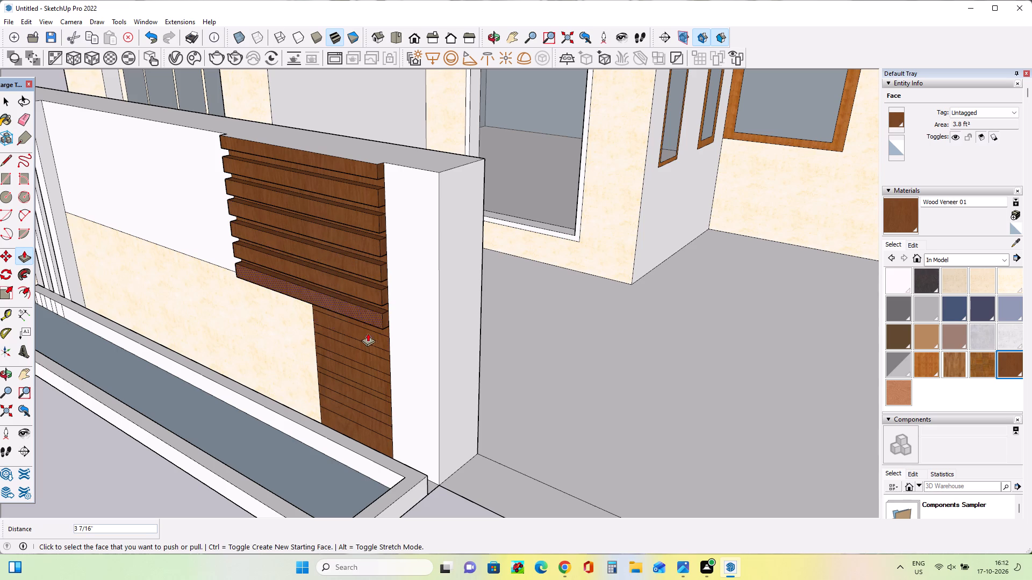
Push/Pull the short wood strips beside the cream lower panel outward by about 3 7/16", down to the planter.
left_click(372, 335)
left_click(368, 311)
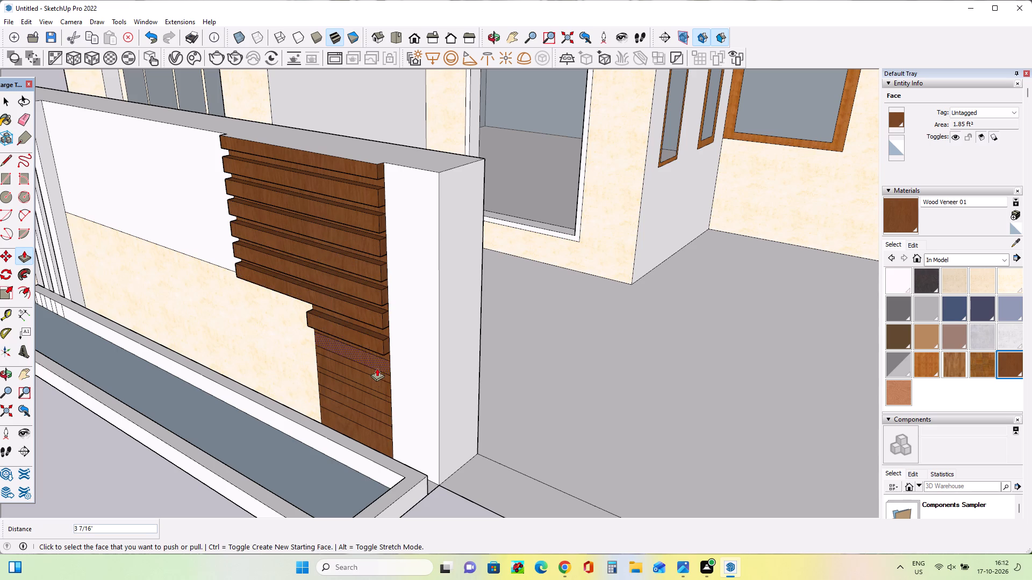
left_click(377, 368)
left_click(364, 334)
left_click(371, 386)
left_click(363, 364)
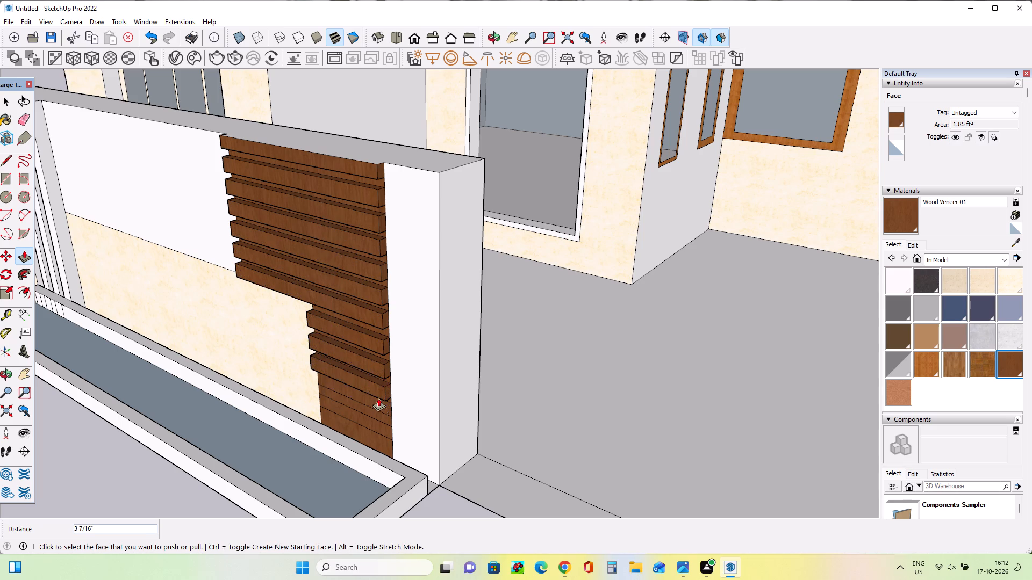
left_click(381, 405)
left_click(371, 387)
left_click(376, 426)
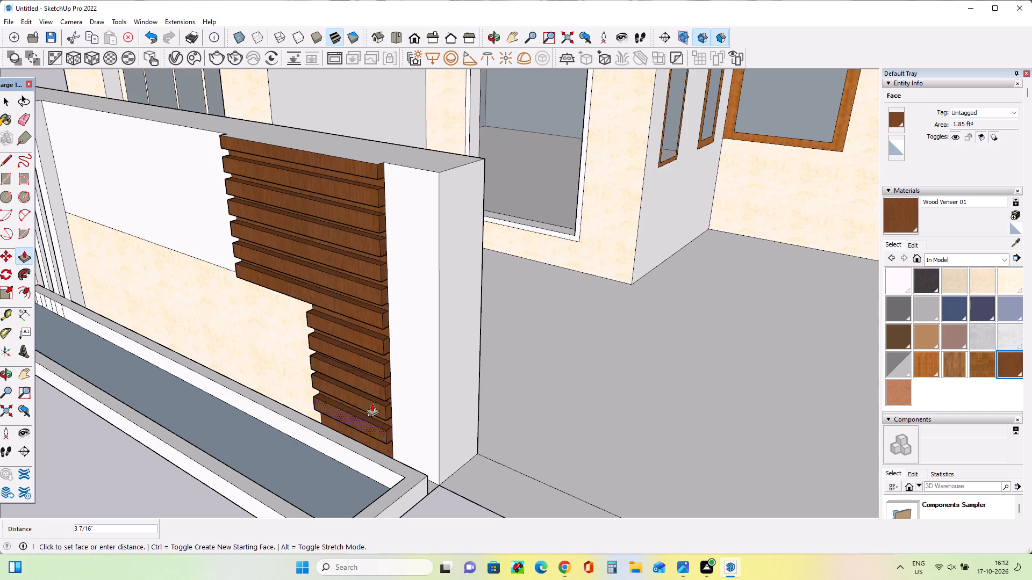
left_click(372, 402)
Examine the projecting wood strips and the whole house front, including the short wall across the gate opening.
middle_click_drag(379, 433, 477, 318)
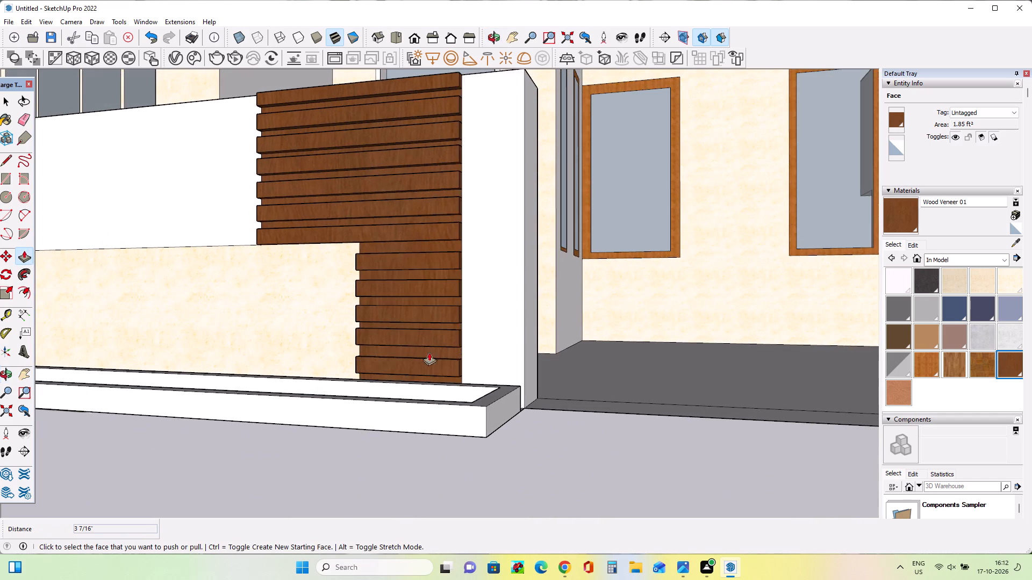
scroll(419, 357, "up", 2)
middle_click_drag(421, 367, 468, 462)
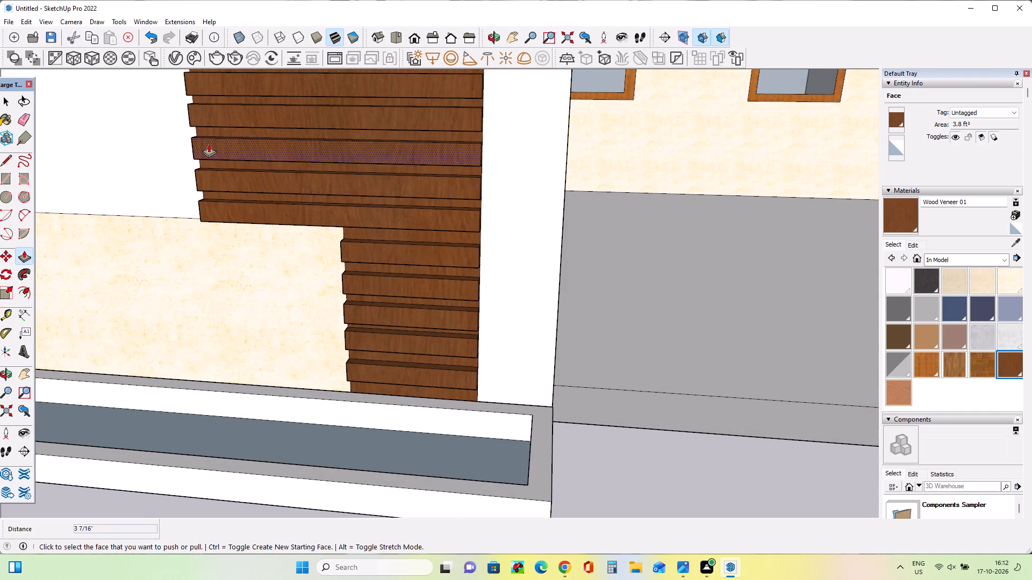
scroll(224, 197, "down", 12)
middle_click_drag(282, 202, 406, 214)
scroll(330, 235, "down", 8)
middle_click_drag(318, 221, 367, 228)
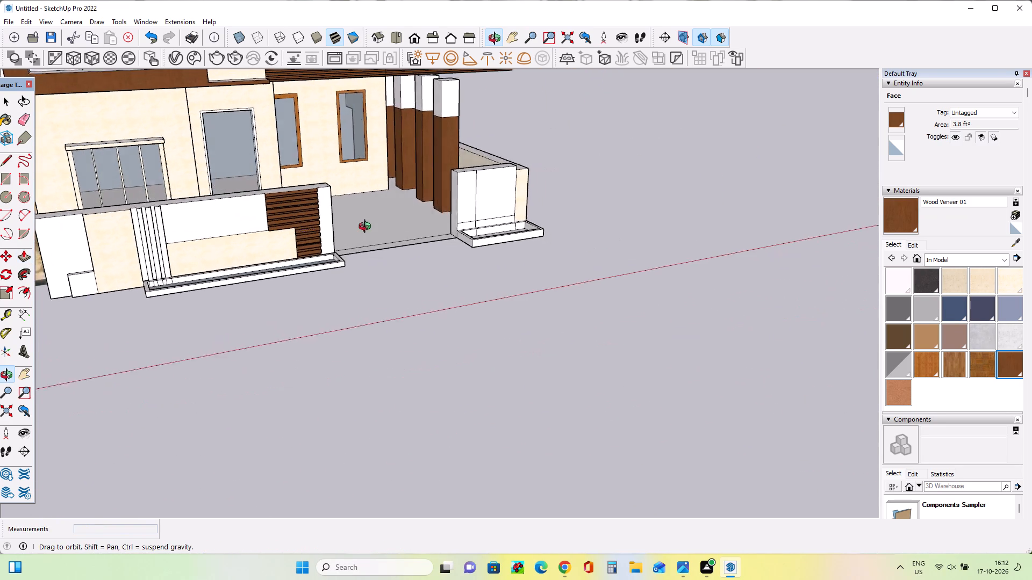
middle_click_drag(367, 228, 384, 266)
scroll(384, 270, "down", 4)
middle_click_drag(453, 278, 247, 244)
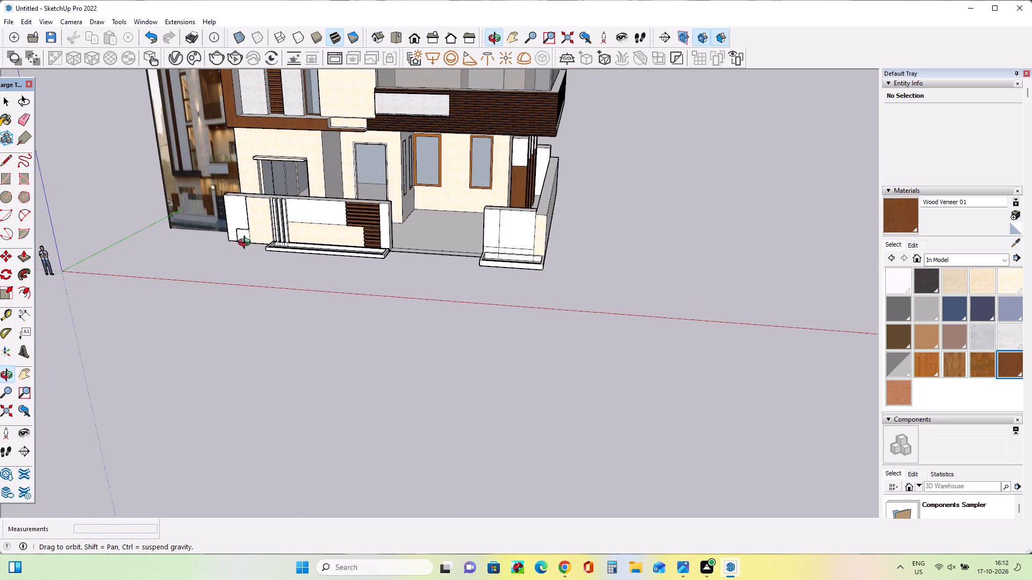
middle_click_drag(247, 244, 405, 231)
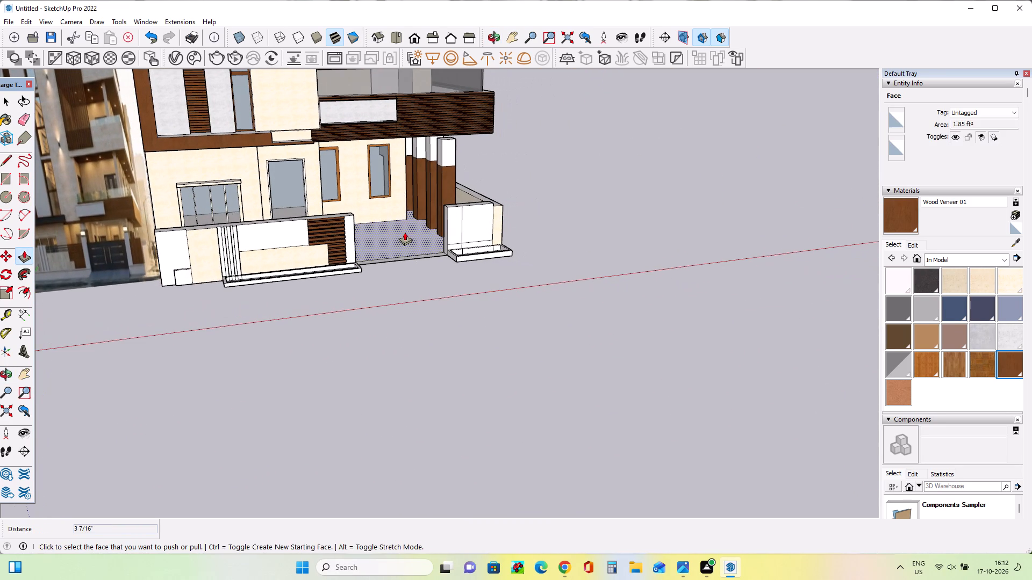
scroll(405, 232, "down", 2)
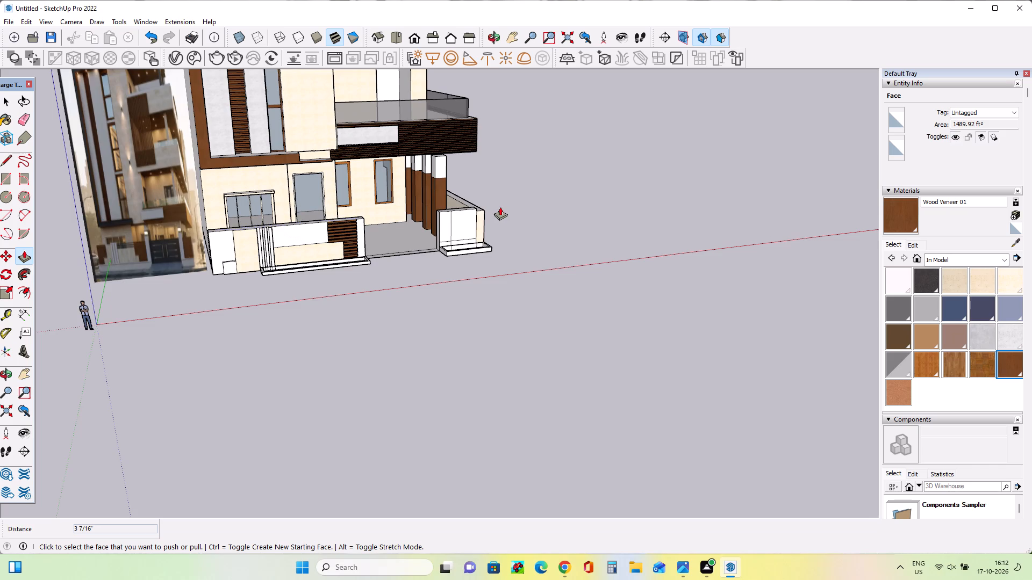
Push/Pull the large white panel on the short boundary wall across the gate opening inward by about 10 3/8".
scroll(500, 207, "up", 3)
left_click(461, 235)
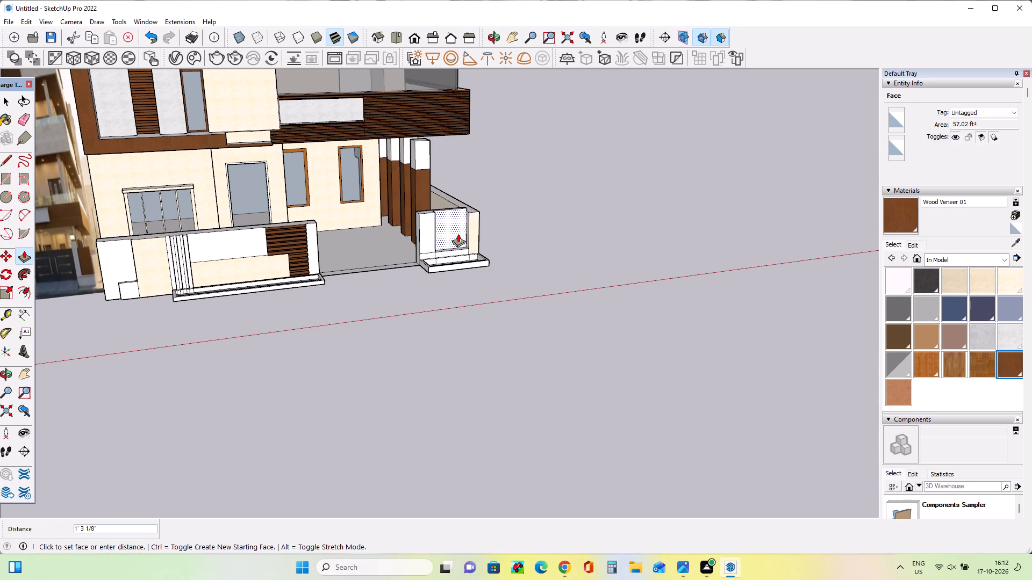
left_click(458, 235)
Push/Pull the cream end strip beside the short wall's recessed white panel inward by about 1' 3 3/4".
middle_click_drag(497, 236, 363, 280)
scroll(470, 235, "up", 2)
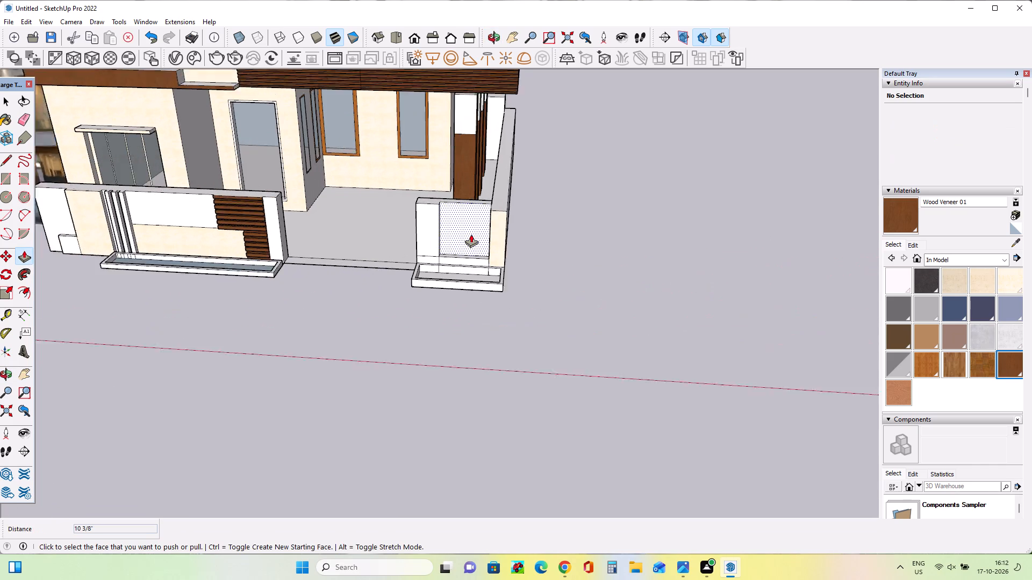
scroll(471, 234, "up", 2)
left_click(496, 238)
left_click(489, 226)
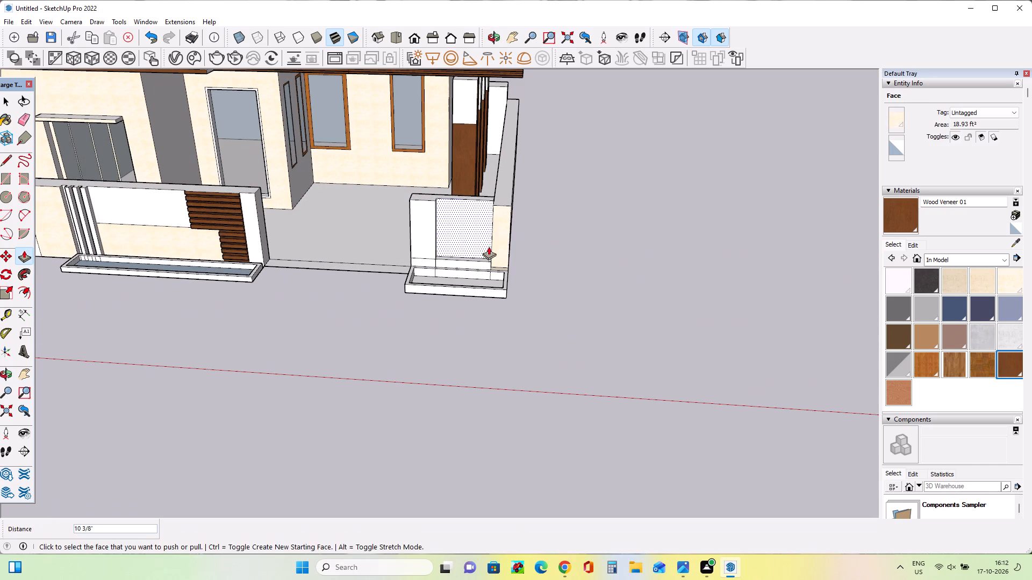
middle_click_drag(489, 247, 553, 202)
left_click(508, 221)
left_click(505, 208)
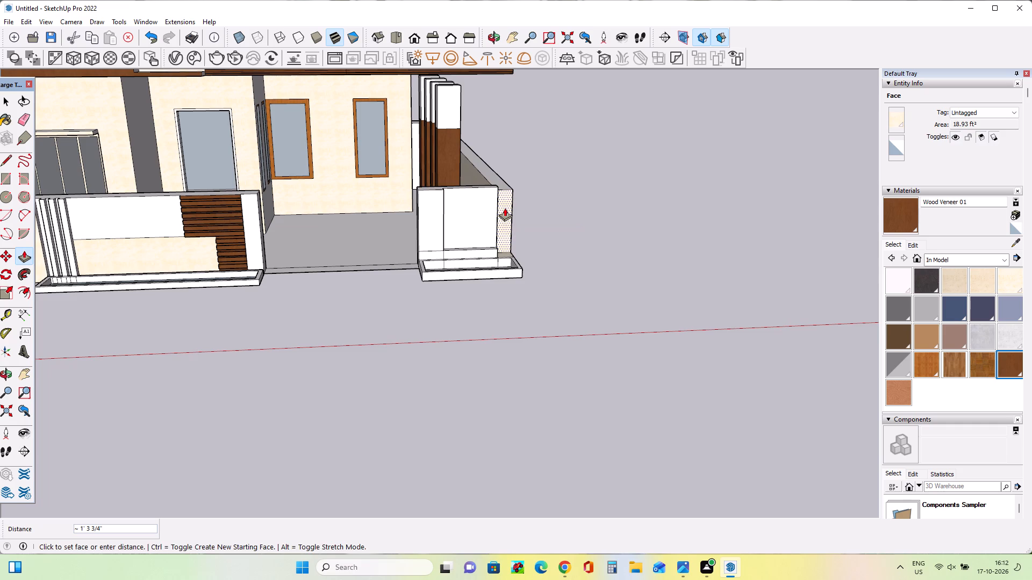
Push the planter's three inner back faces toward the short wall by about 5 7/16".
middle_click_drag(528, 263, 424, 324)
scroll(479, 270, "up", 8)
middle_click_drag(484, 267, 503, 279)
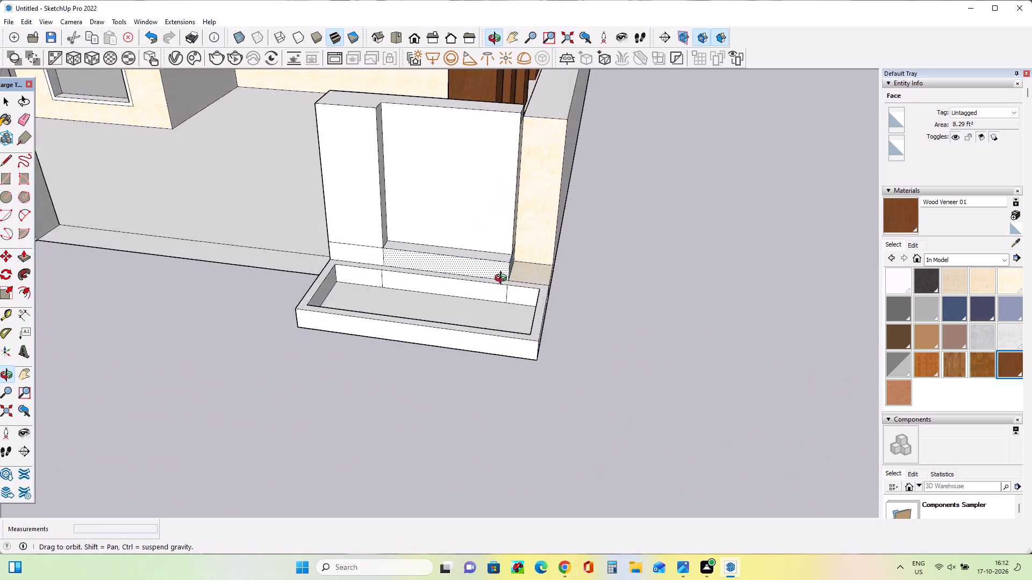
middle_click_drag(503, 279, 512, 284)
left_click(360, 281)
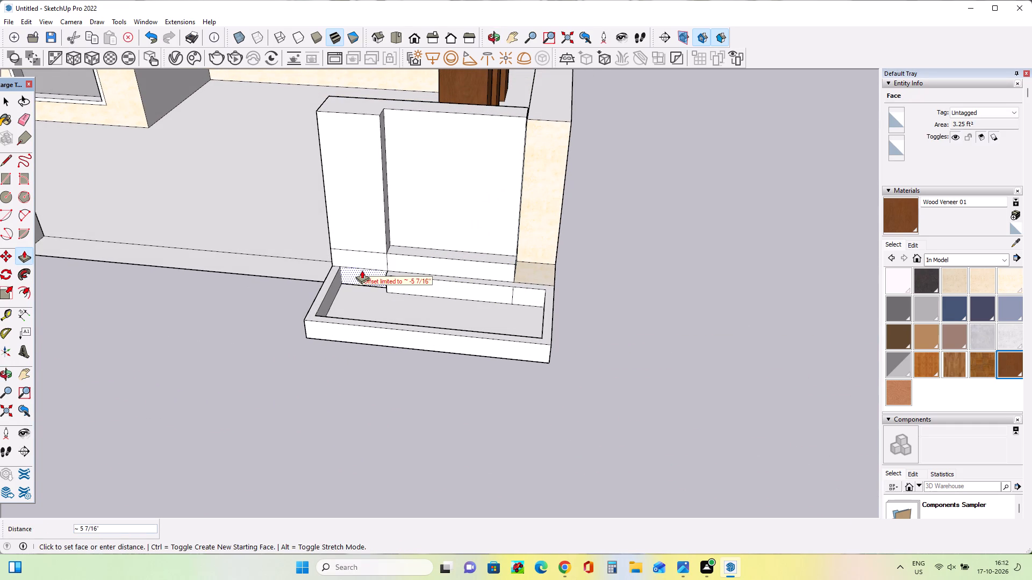
left_click(362, 270)
left_click(417, 284)
left_click(418, 272)
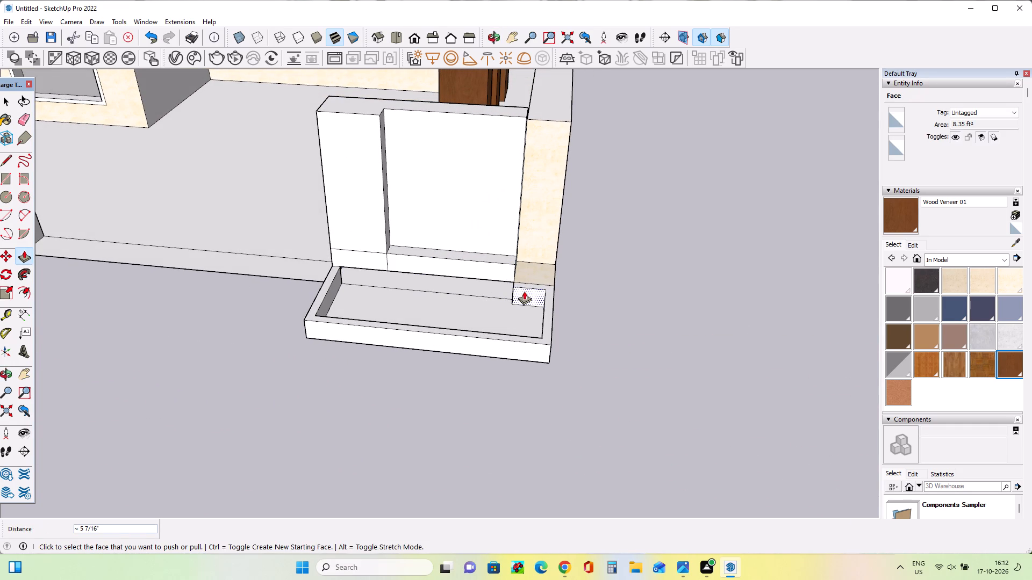
left_click(524, 291)
left_click(515, 275)
Draw a rectangle of about 11' 7 7/8" by 7 1/16" along the inner back side of the short wall's planter.
middle_click_drag(492, 304, 603, 290)
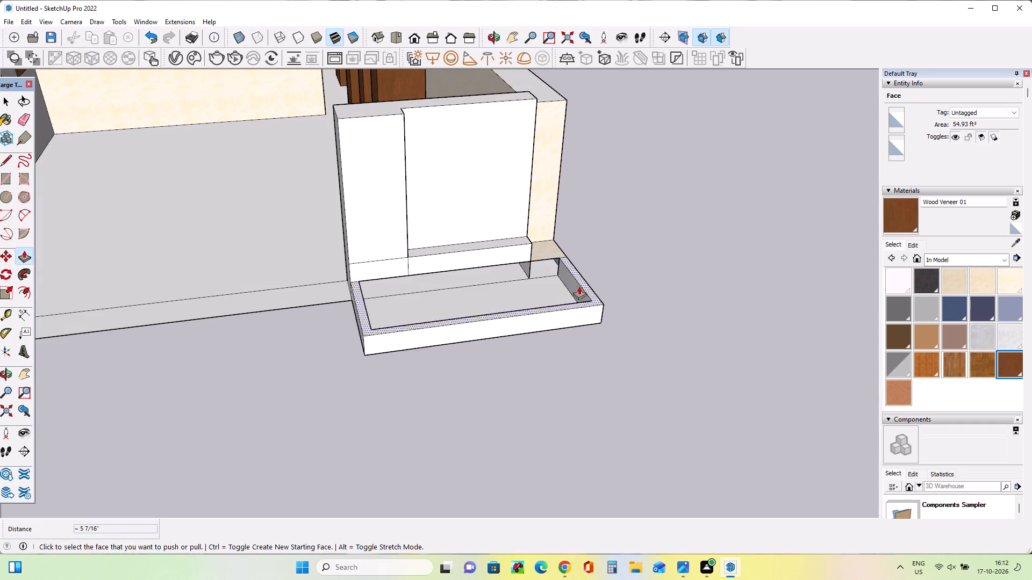
scroll(547, 276, "up", 3)
middle_click_drag(547, 276, 539, 277)
left_click(1, 178)
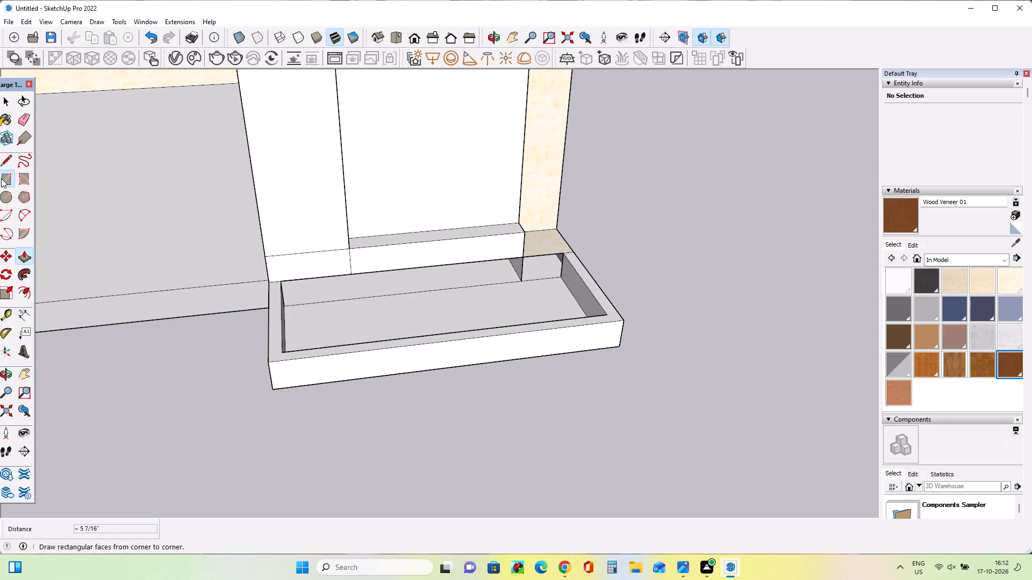
left_click(287, 306)
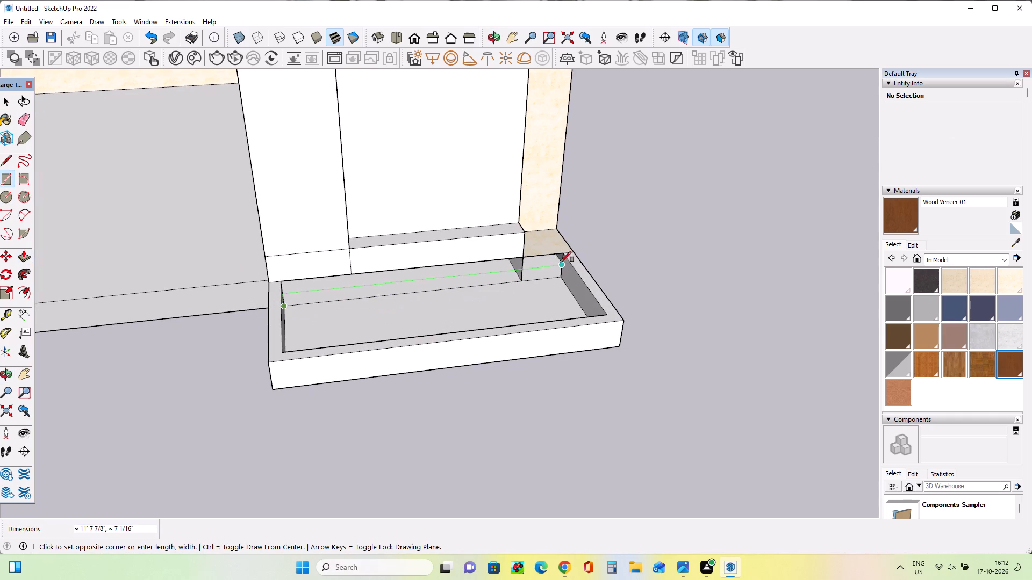
left_click(561, 257)
Delete the face covering the top of the short wall's planter to reopen it.
middle_click_drag(481, 294, 501, 287)
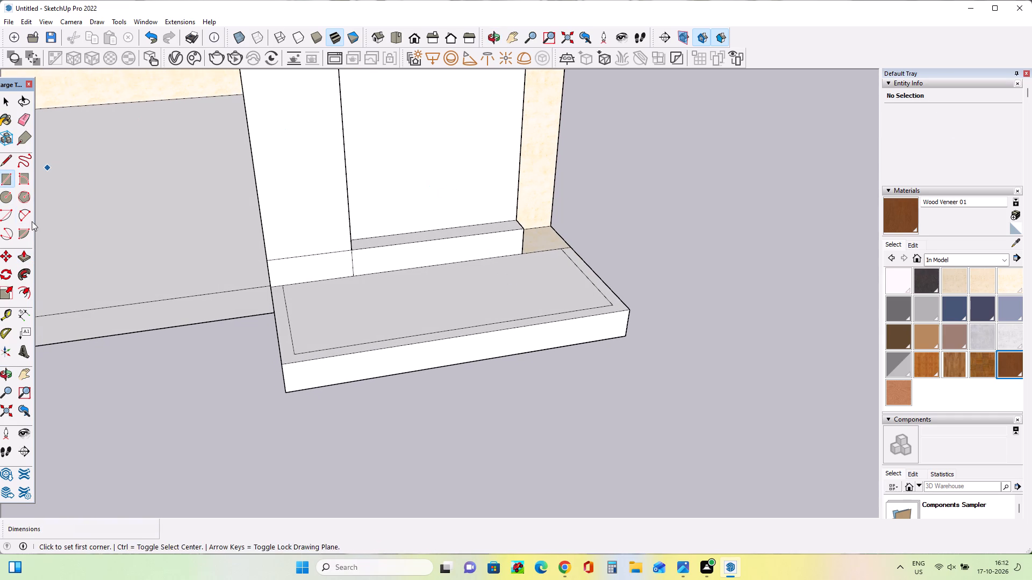
left_click(10, 102)
left_click(435, 276)
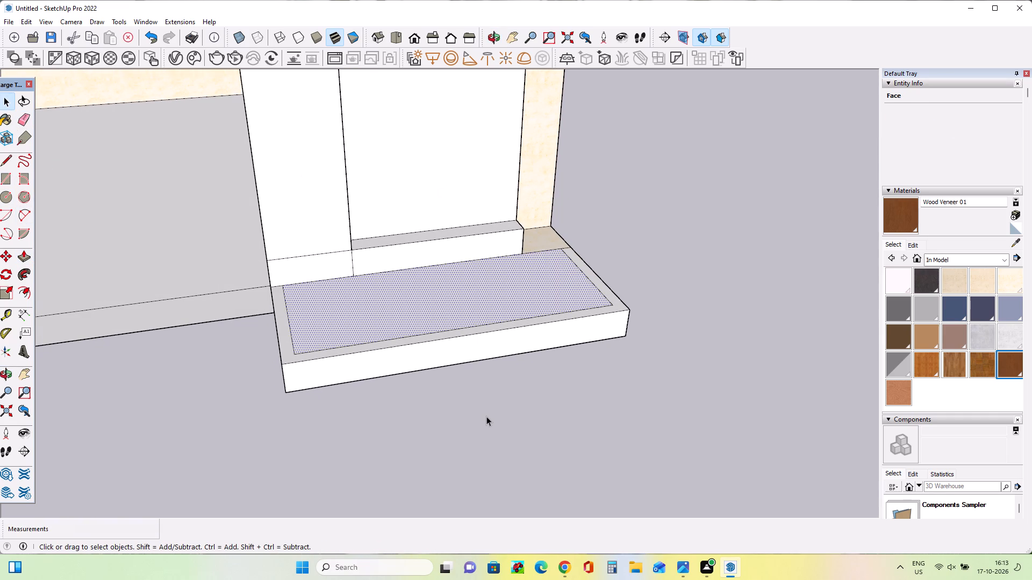
key("Delete")
Push/Pull the planter's front wall, moving its inner face inward about 6 7/8" and its outer face back about 7 7/16".
middle_click_drag(457, 376, 478, 475)
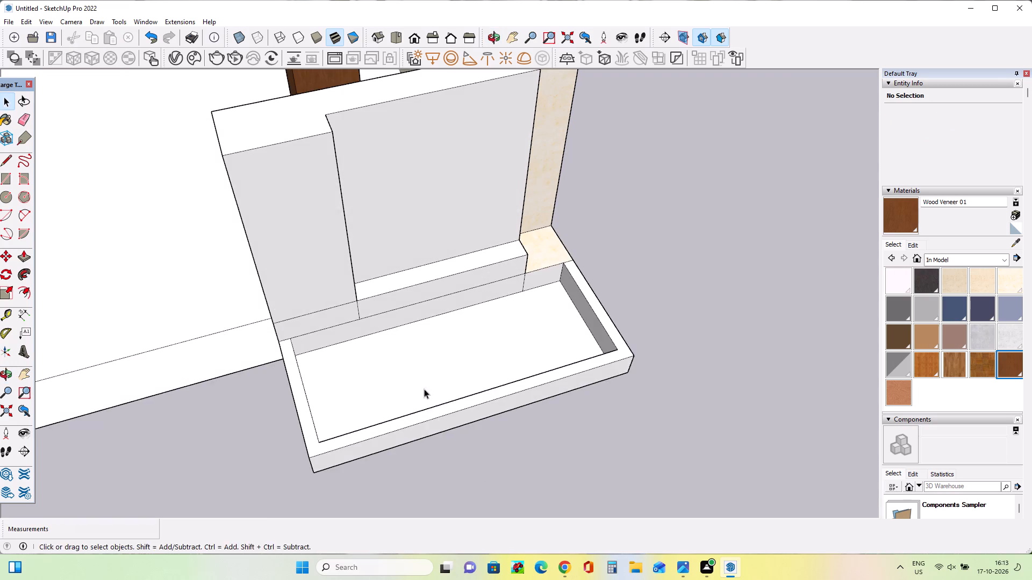
middle_click_drag(425, 390, 766, 334)
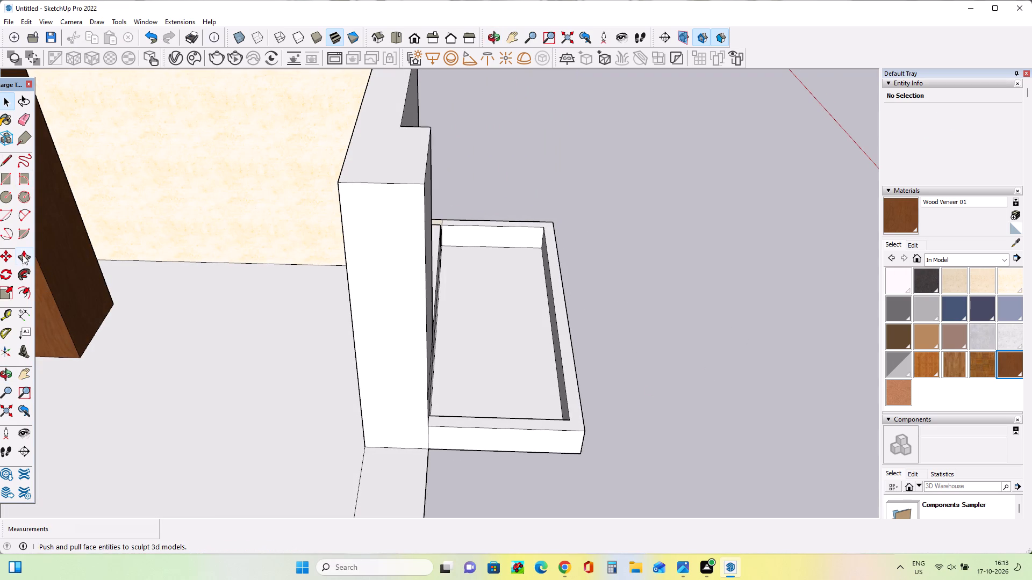
left_click(23, 255)
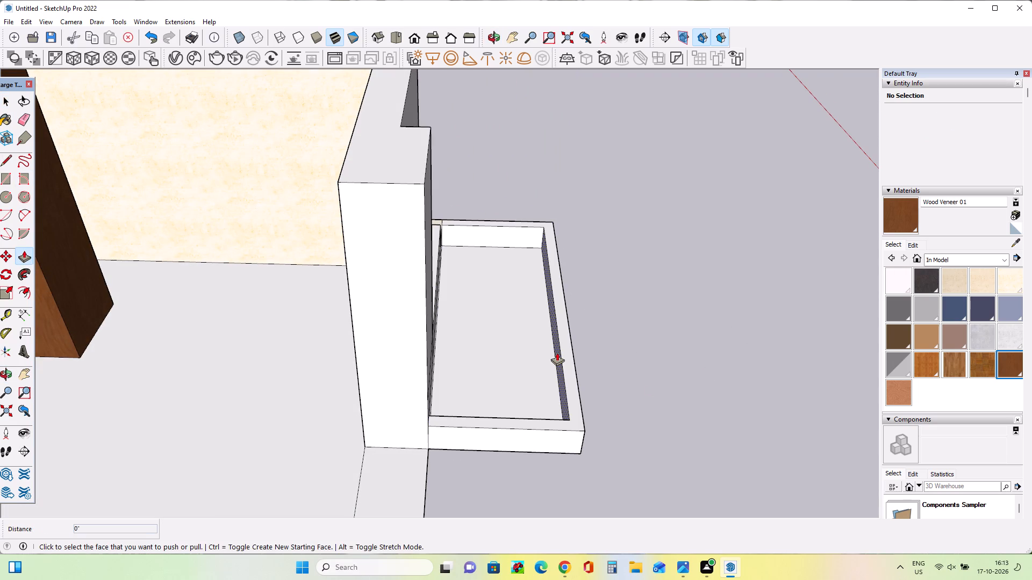
left_click(557, 352)
left_click(542, 354)
middle_click_drag(610, 394, 283, 400)
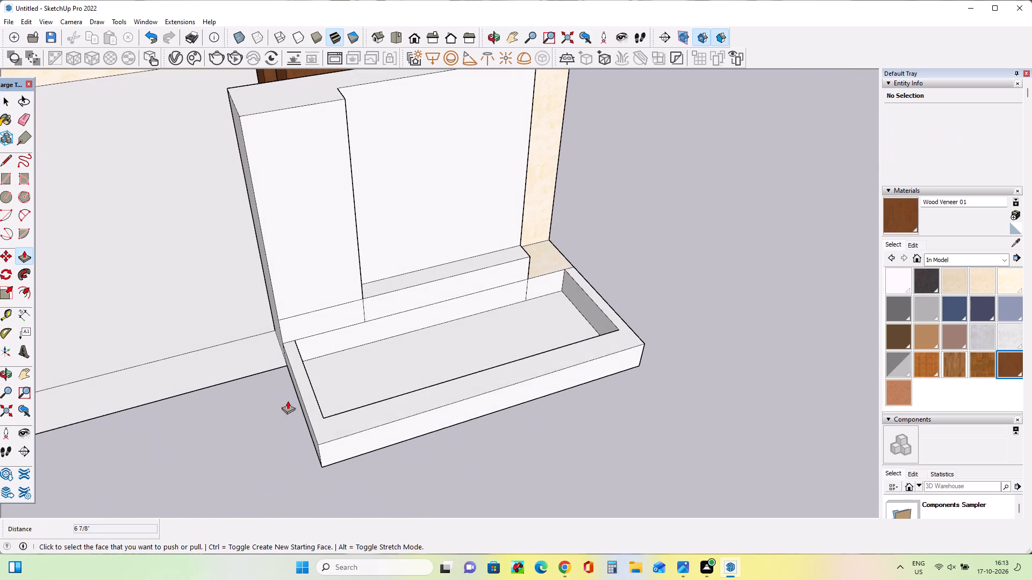
left_click(361, 438)
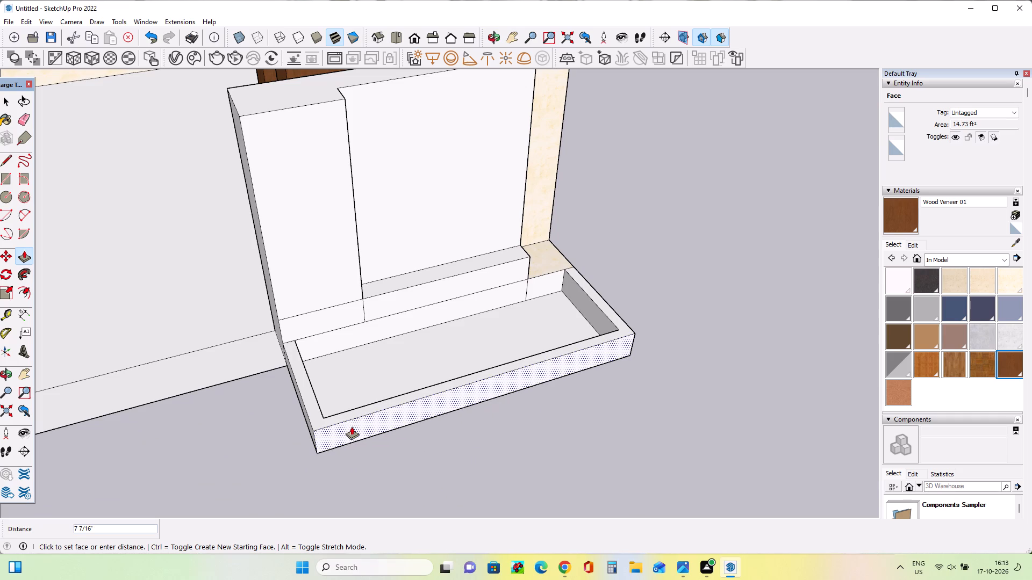
left_click(352, 426)
Examine the short wall with its planter and the long front boundary wall from several angles beside the reference photo.
scroll(294, 316, "down", 17)
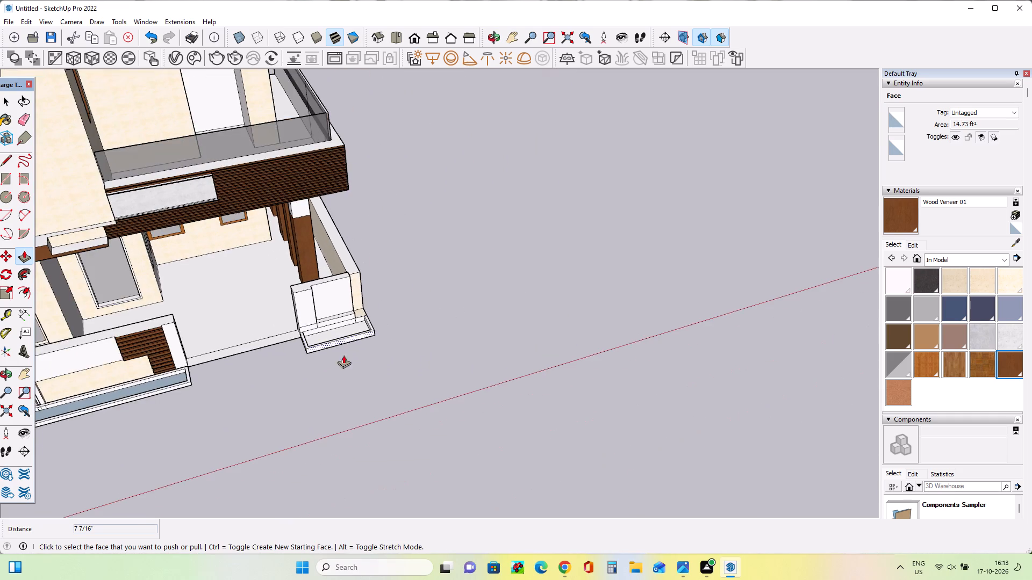
middle_click_drag(400, 379, 272, 387)
scroll(293, 268, "up", 4)
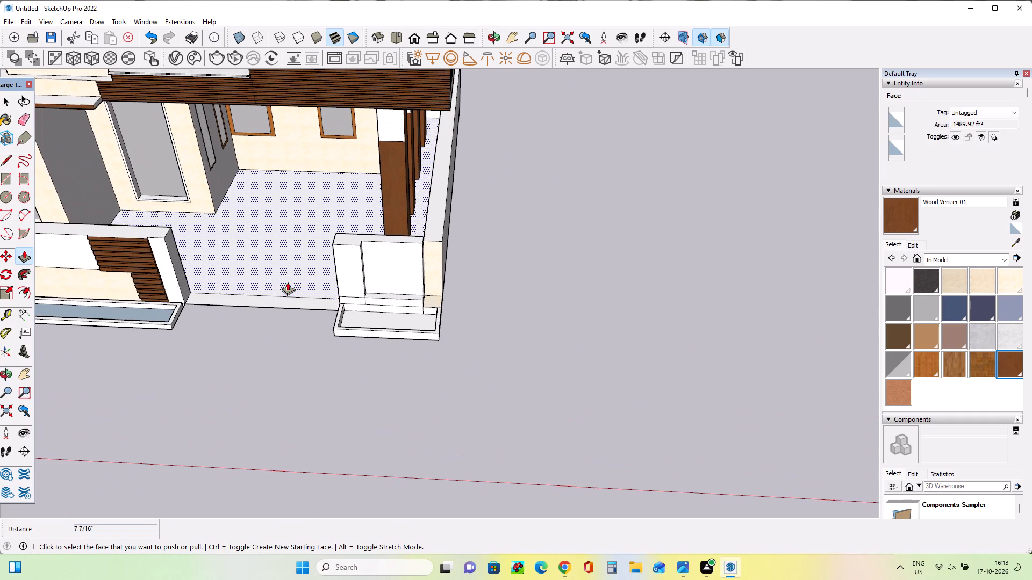
middle_click_drag(299, 282, 371, 263)
scroll(374, 264, "down", 1)
scroll(402, 265, "up", 2)
middle_click(408, 267)
scroll(408, 267, "down", 4)
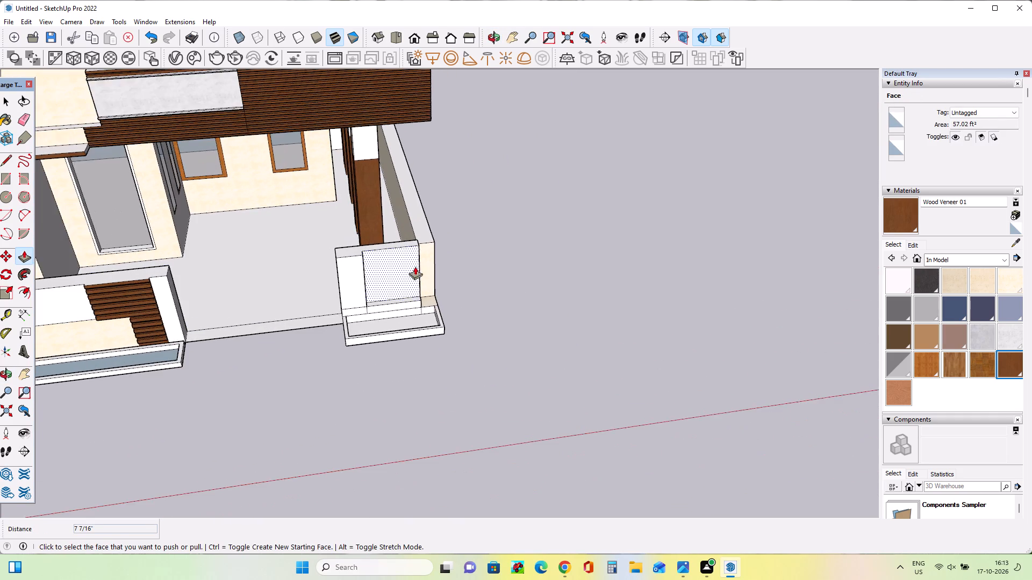
scroll(415, 265, "down", 8)
scroll(230, 299, "up", 7)
middle_click_drag(228, 293, 275, 259)
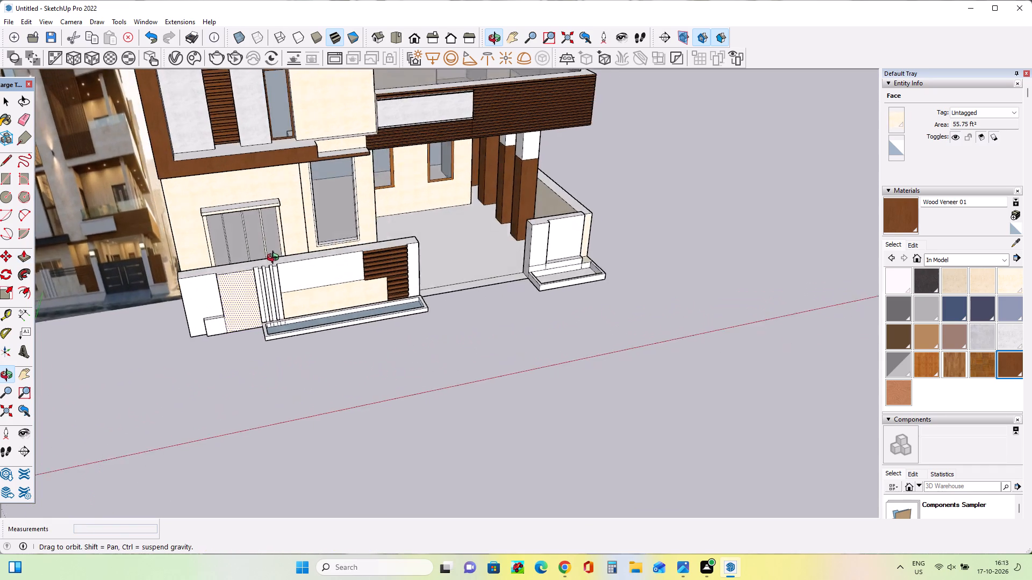
middle_click_drag(275, 259, 307, 265)
scroll(313, 273, "down", 3)
scroll(266, 322, "up", 3)
middle_click_drag(237, 316, 239, 297)
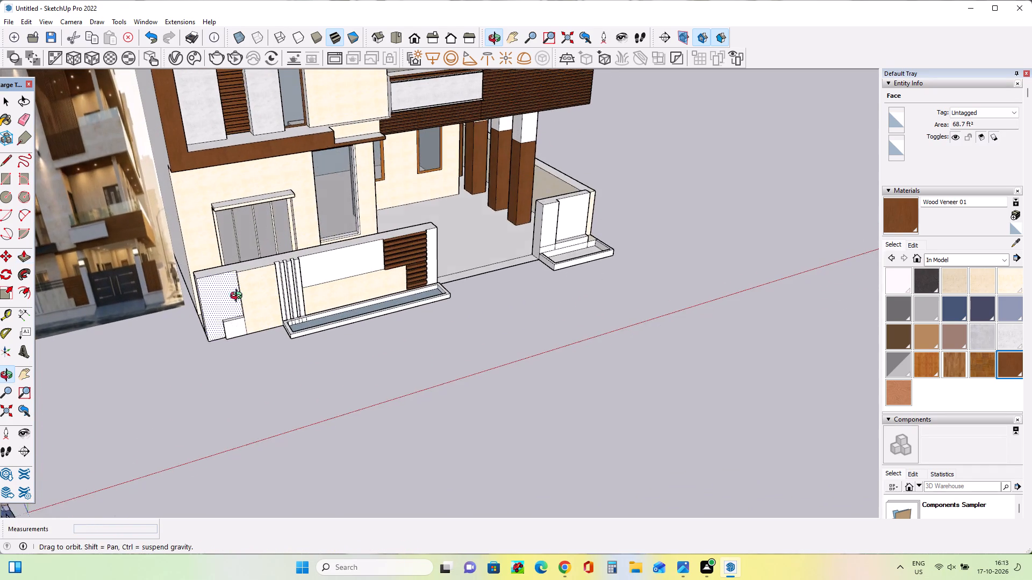
Draw a rectangle of about 5' 4 5/8" by 6 9/16" across the top of the long wall's white end panel.
middle_click_drag(239, 297, 255, 265)
scroll(332, 275, "up", 3)
middle_click_drag(333, 275, 290, 309)
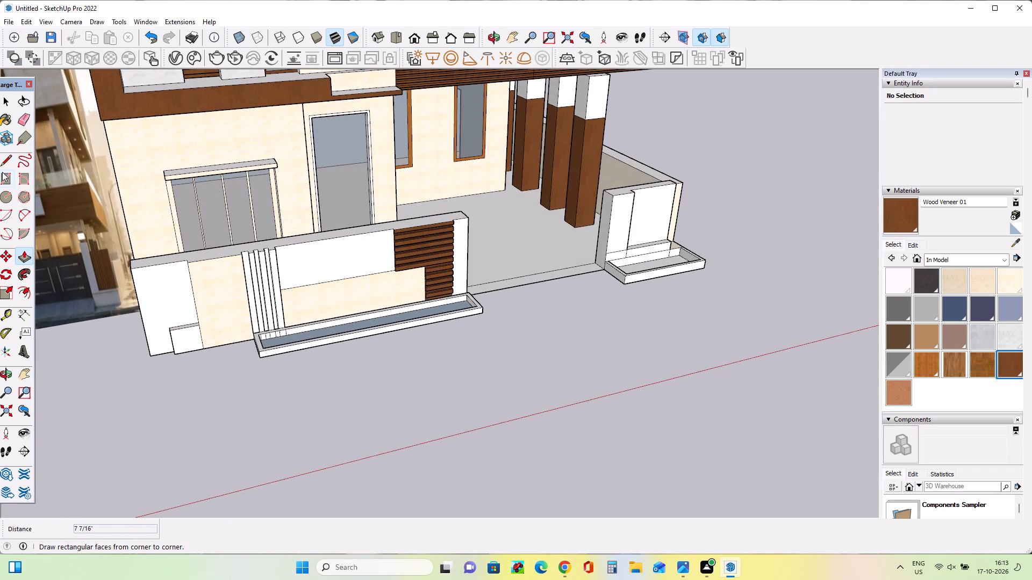
left_click(3, 181)
scroll(185, 280, "up", 2)
middle_click_drag(193, 256, 284, 143)
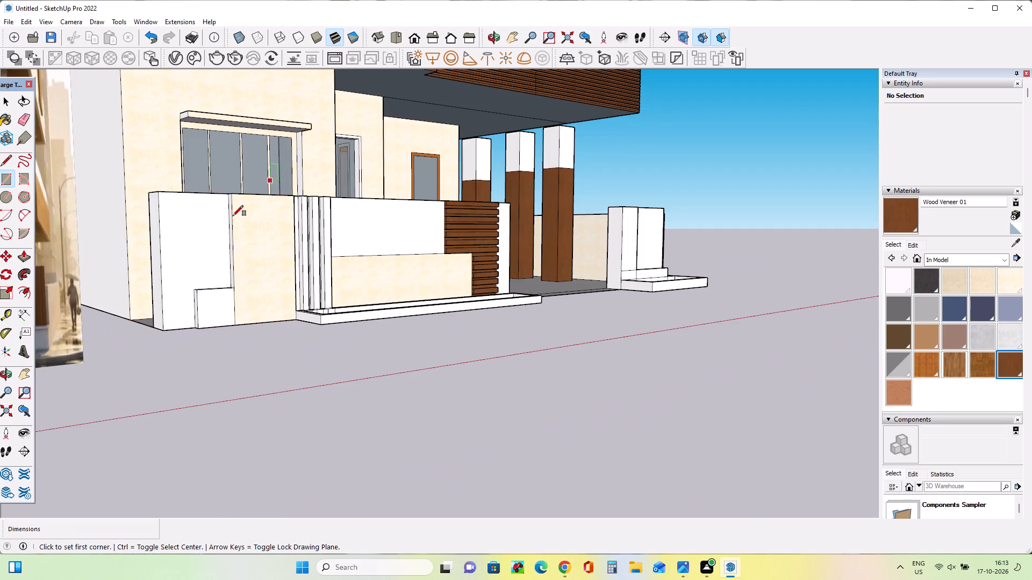
scroll(220, 211, "up", 6)
left_click(232, 188)
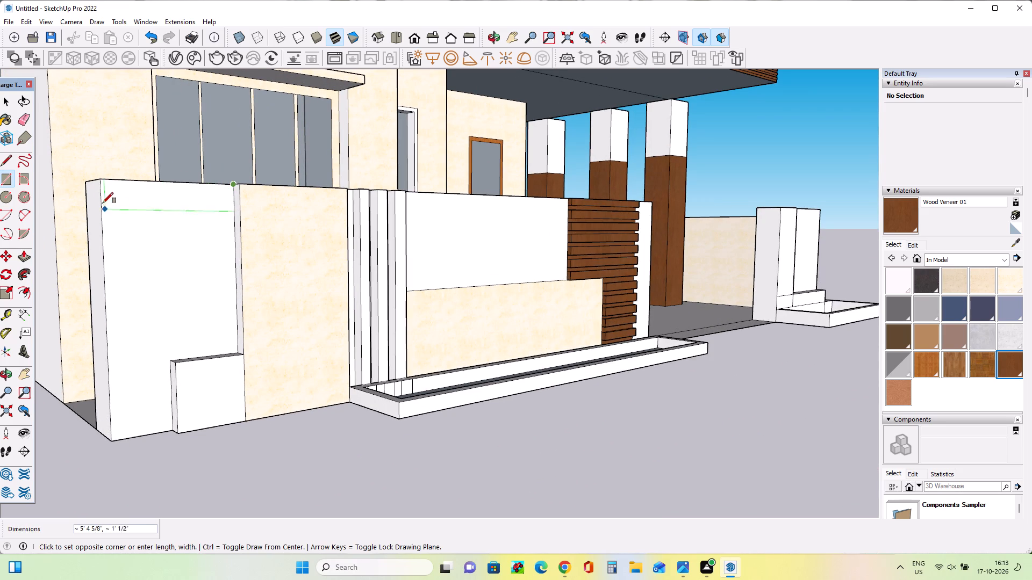
left_click(101, 193)
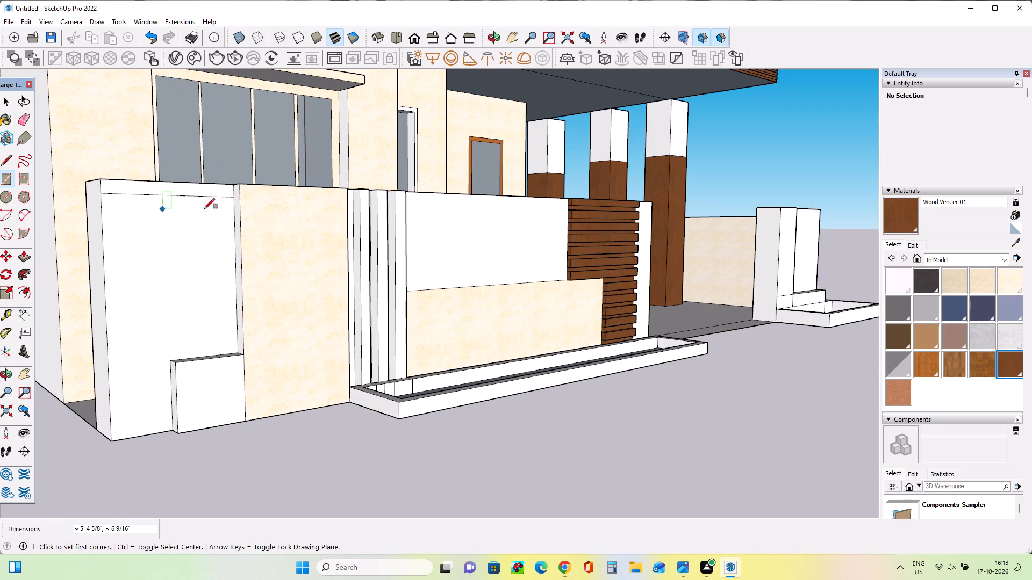
Draw a second strip rectangle of about 5' 4 5/8" by 7" directly below the first on the end panel.
scroll(234, 205, "up", 4)
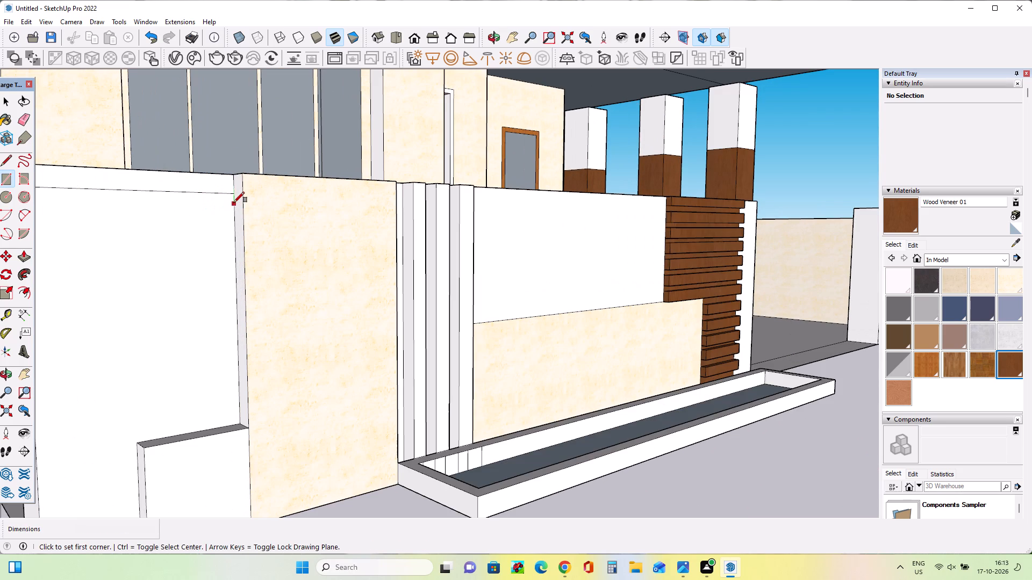
left_click(234, 202)
scroll(178, 234, "down", 8)
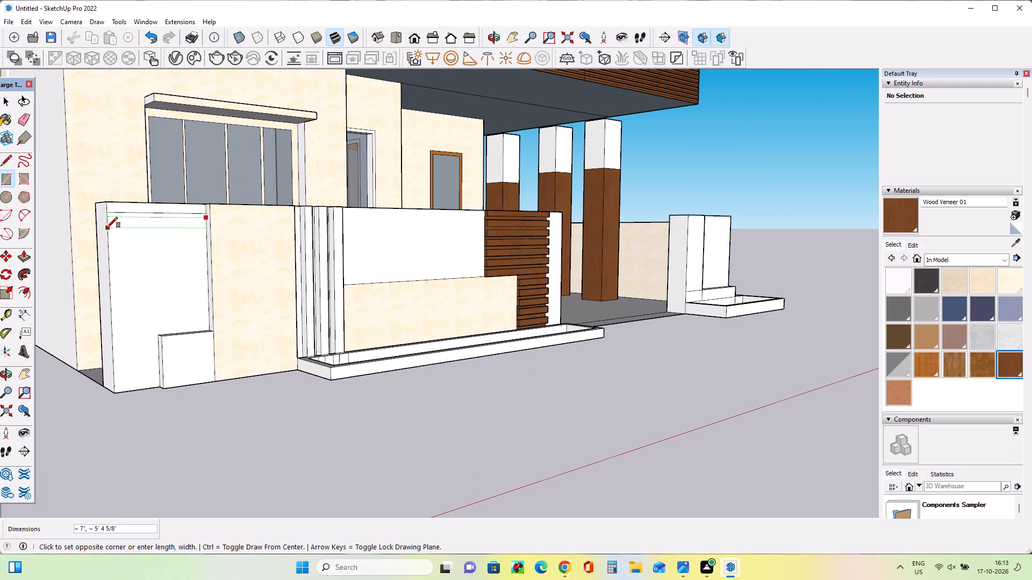
left_click(107, 228)
middle_click_drag(272, 274, 246, 300)
scroll(246, 300, "down", 1)
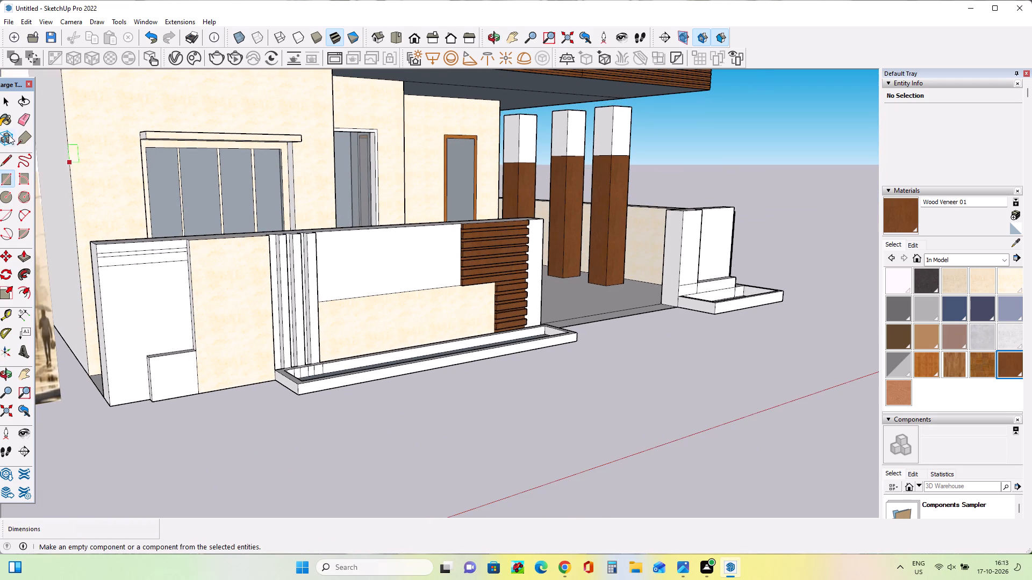
Copy the two strip division lines down about 11 3/8" on the end panel and array the copy 20 times.
left_click(5, 100)
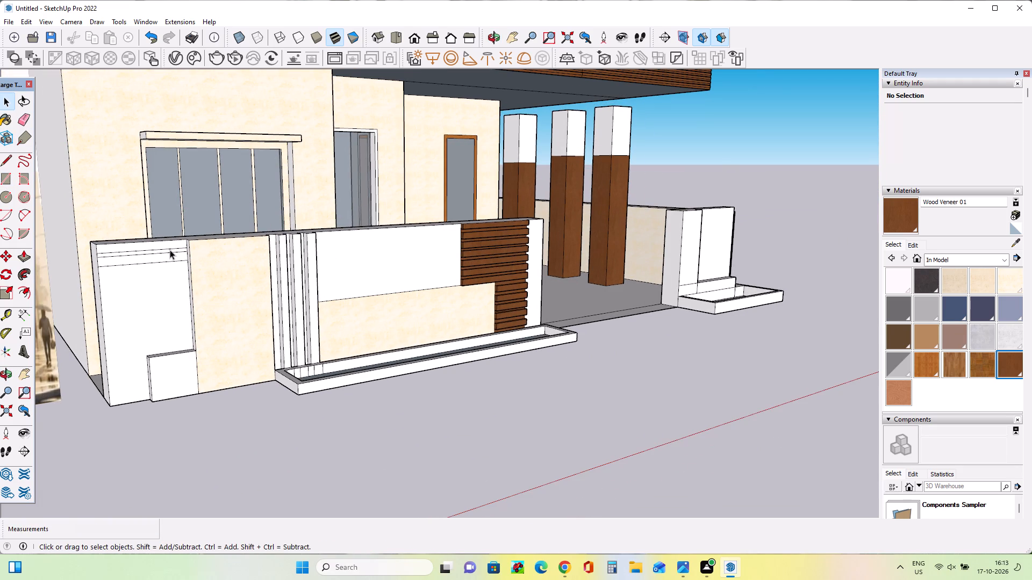
left_click(172, 251, "ctrl")
left_click(174, 259, "ctrl")
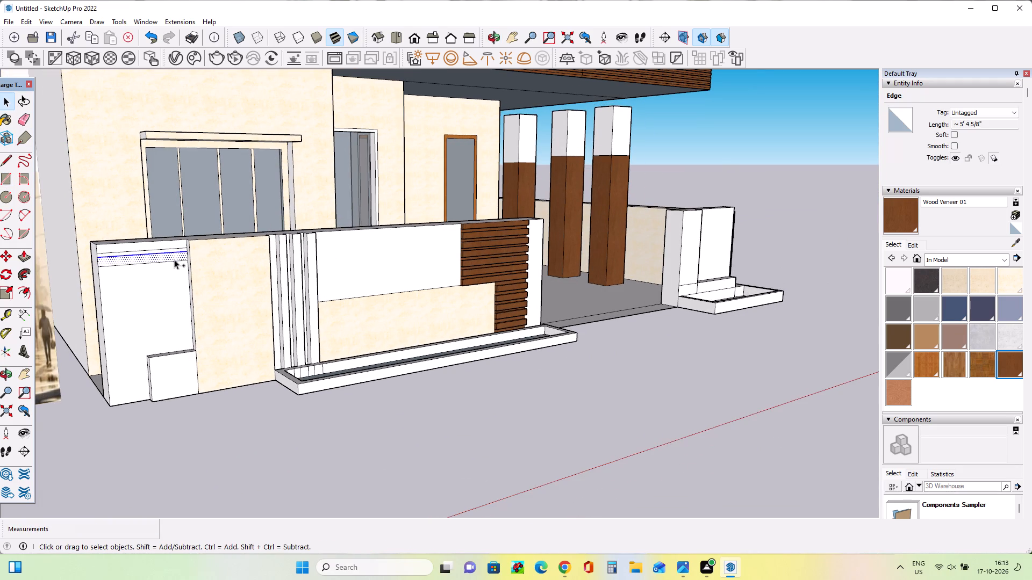
left_click(174, 262, "ctrl")
left_click(175, 257, "shift")
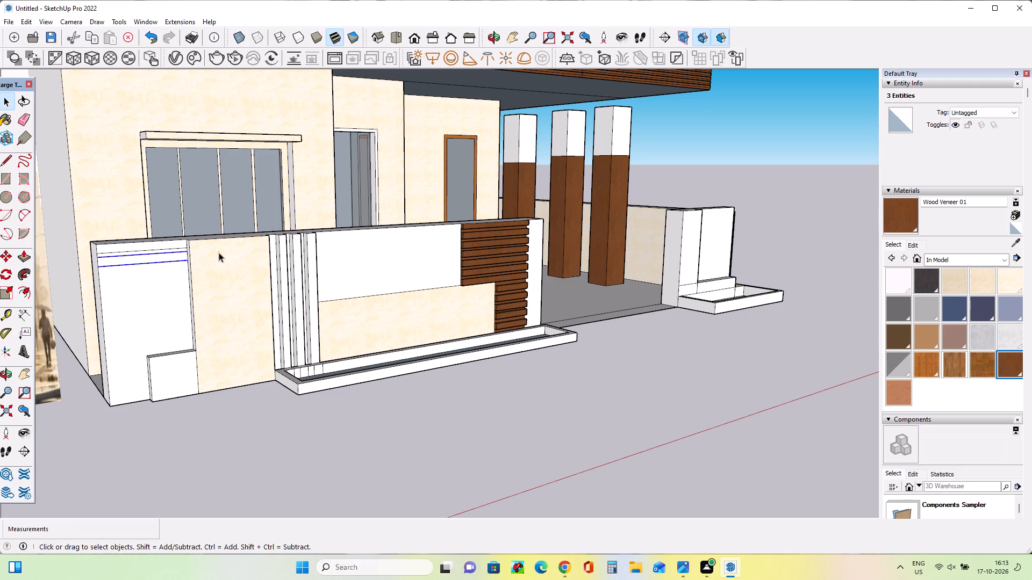
left_click(6, 257)
left_click(102, 269)
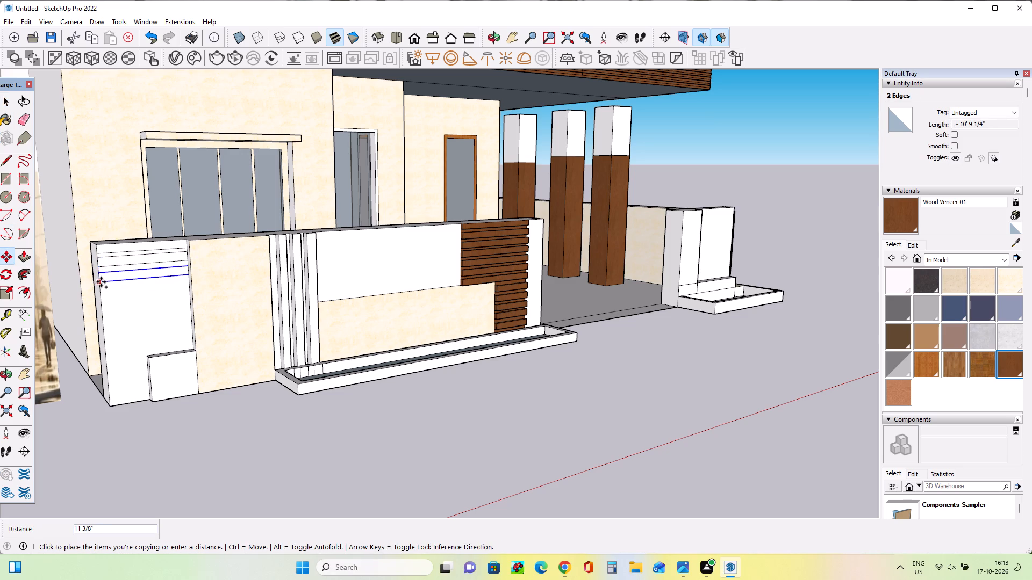
left_click(101, 282)
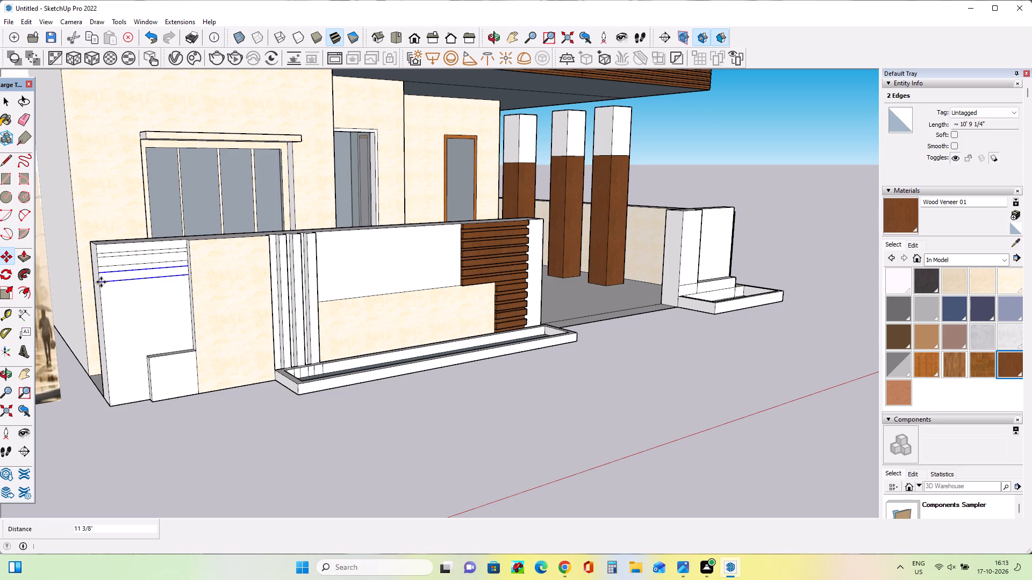
key("shift+asterisk")
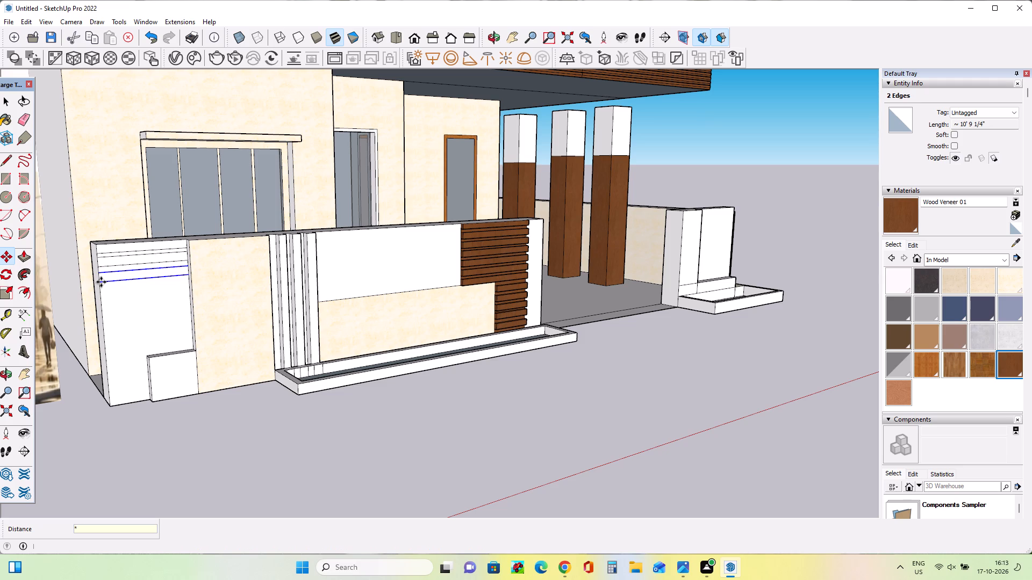
type("20")
key("Return")
Erase the surplus arrayed lines that hang below the base of the long boundary wall.
scroll(101, 282, "down", 7)
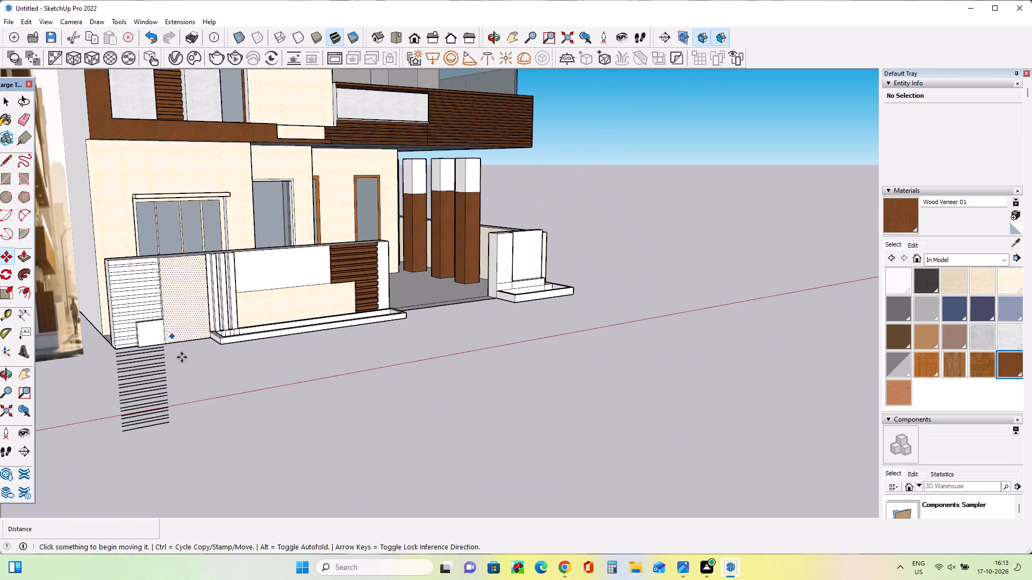
scroll(174, 372, "up", 7)
left_click(26, 121)
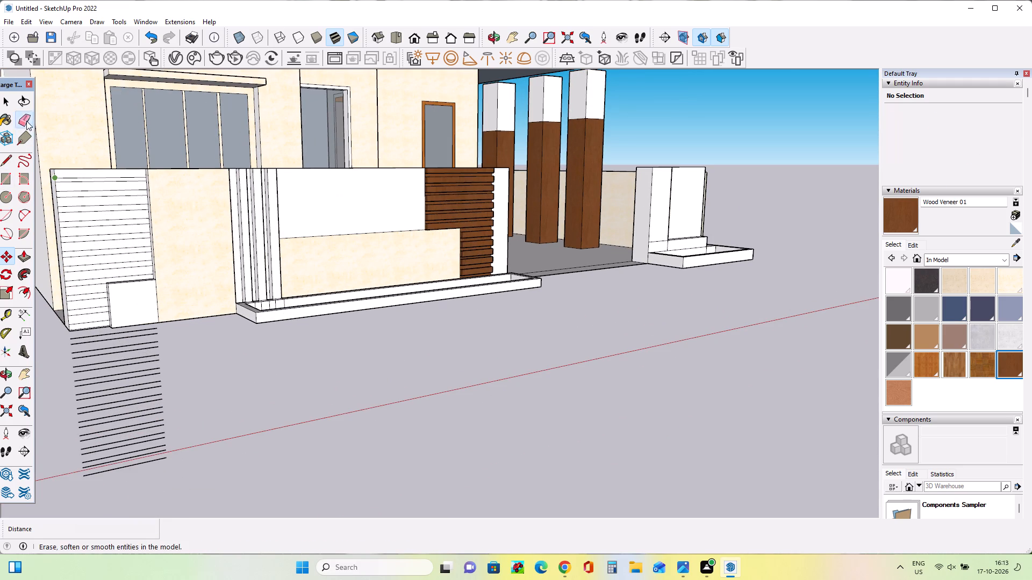
left_click_drag(148, 329, 143, 434)
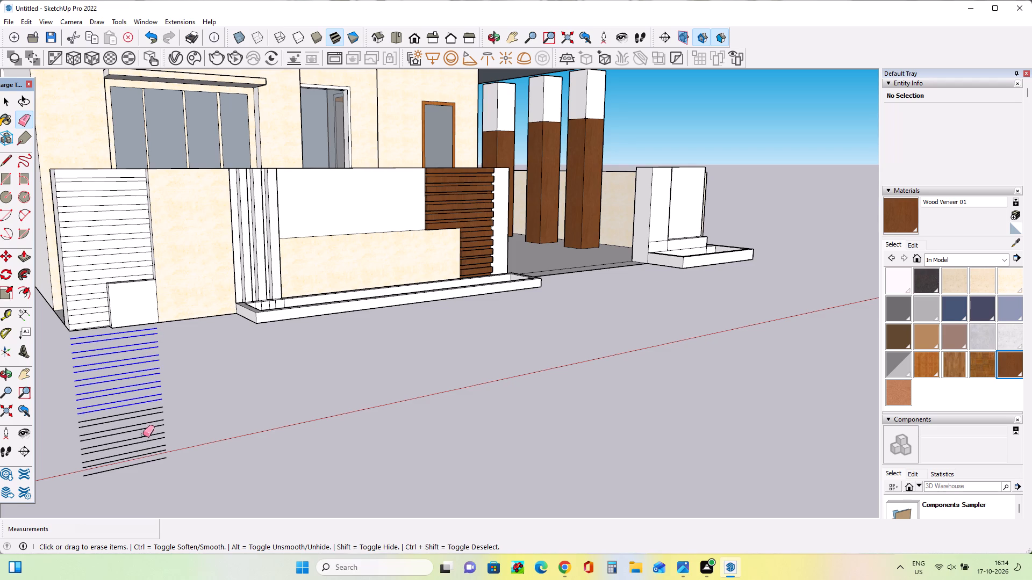
left_click_drag(143, 434, 144, 474)
left_click_drag(145, 363, 148, 474)
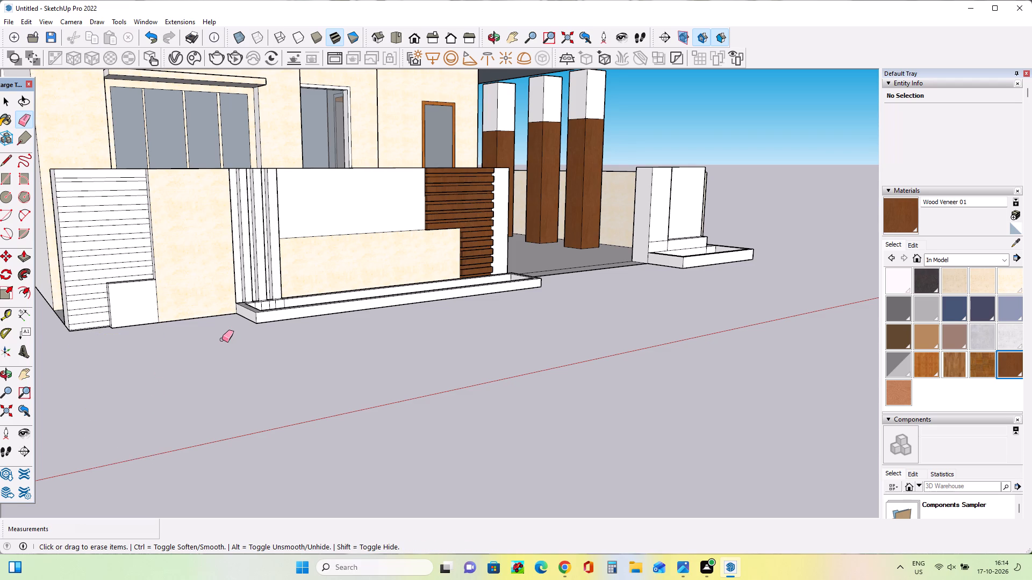
Paint the middle strips of the long wall's end panel, plus one lower strip, with Wood Veneer 01.
scroll(222, 339, "down", 3)
middle_click_drag(93, 355, 128, 368)
scroll(127, 366, "down", 1)
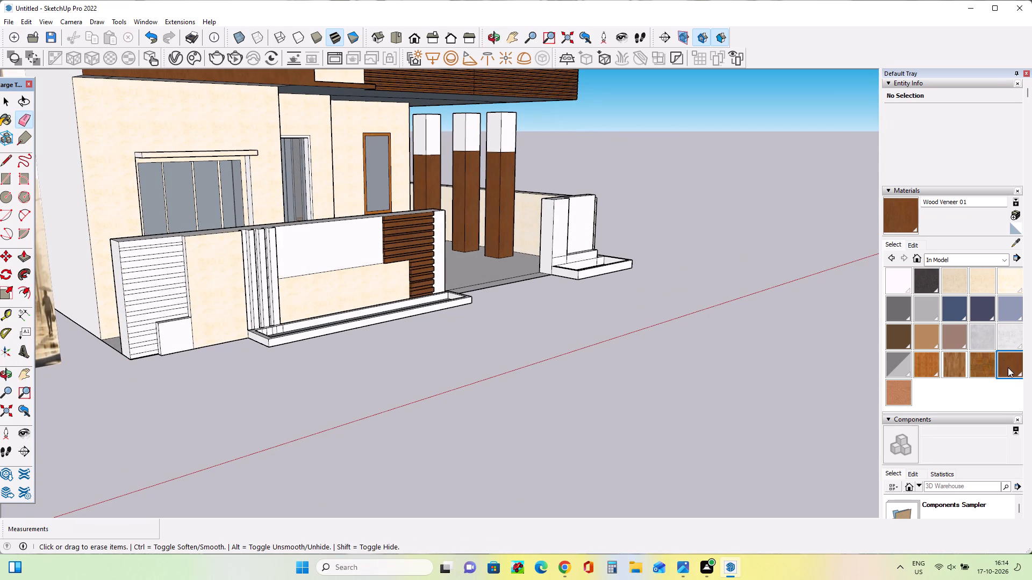
left_click(1008, 367)
left_click_drag(147, 243, 143, 261)
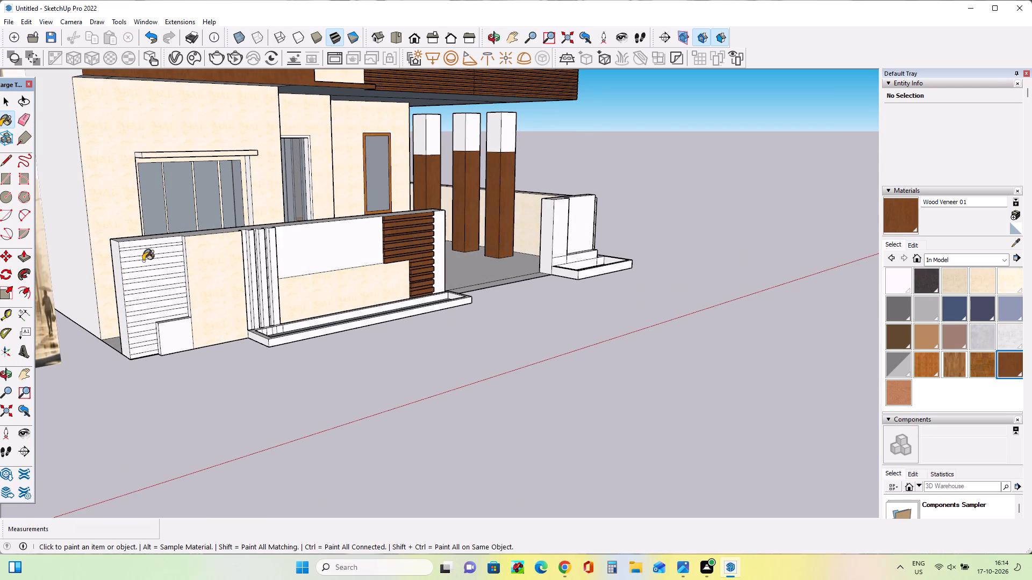
left_click_drag(143, 261, 145, 327)
left_click_drag(150, 265, 150, 306)
left_click_drag(148, 236, 147, 299)
left_click_drag(148, 261, 150, 288)
left_click_drag(160, 229, 160, 245)
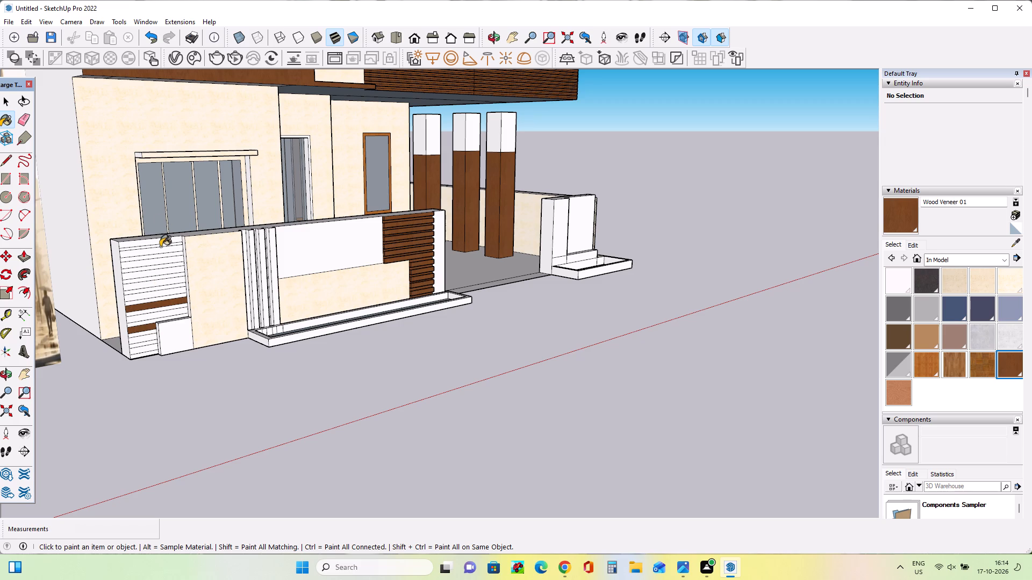
left_click_drag(161, 241, 164, 258)
left_click_drag(165, 251, 167, 265)
left_click_drag(165, 263, 165, 280)
left_click_drag(164, 267, 169, 302)
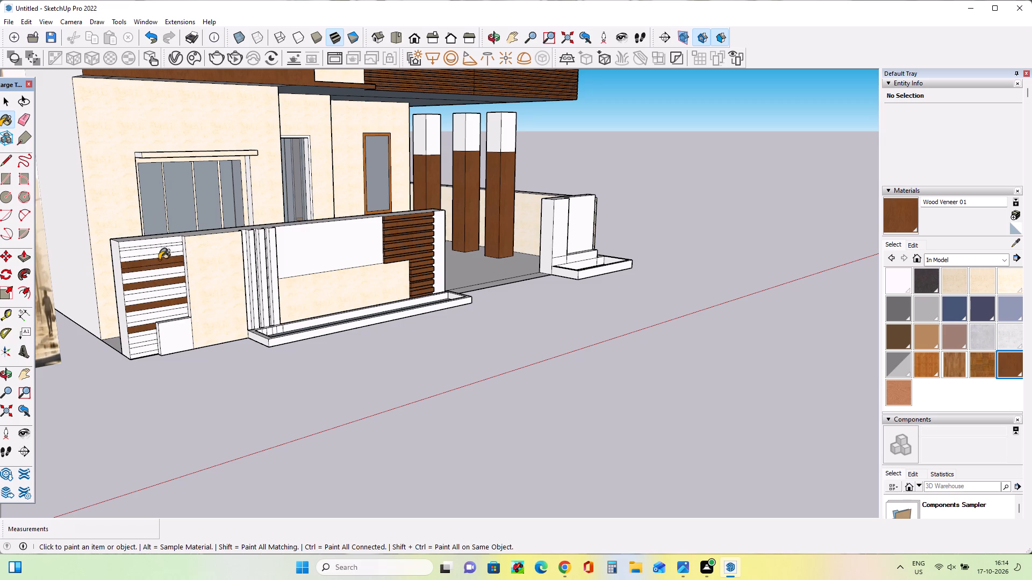
left_click_drag(160, 262, 163, 292)
left_click_drag(162, 262, 167, 301)
left_click_drag(166, 271, 167, 298)
left_click_drag(167, 273, 168, 281)
left_click_drag(168, 268, 170, 293)
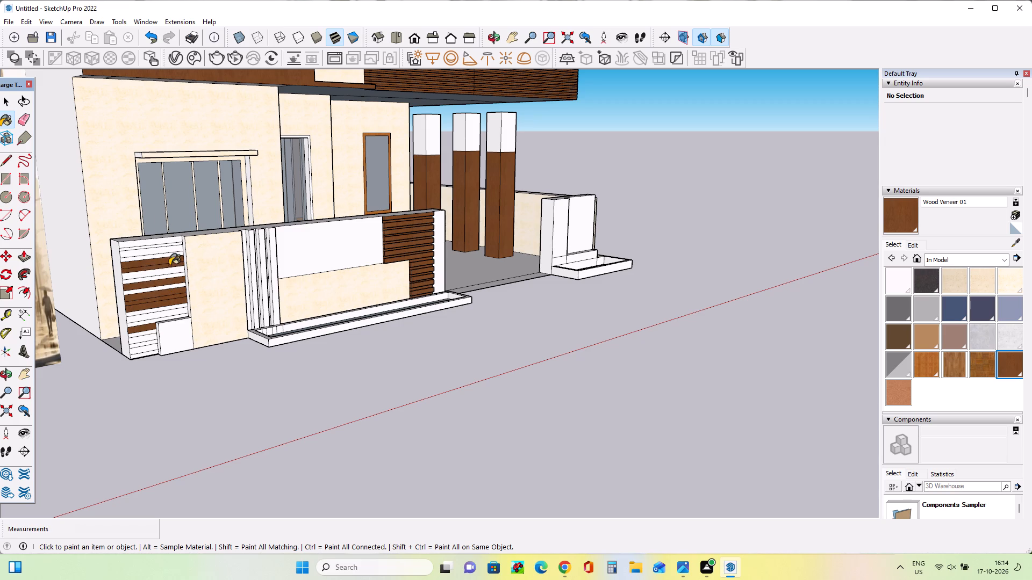
left_click_drag(169, 267, 171, 275)
left_click_drag(172, 277, 172, 285)
left_click_drag(171, 264, 172, 269)
left_click(172, 270)
Paint the remaining white strips in the upper part of the end panel with Wood Veneer 01.
left_click(169, 250)
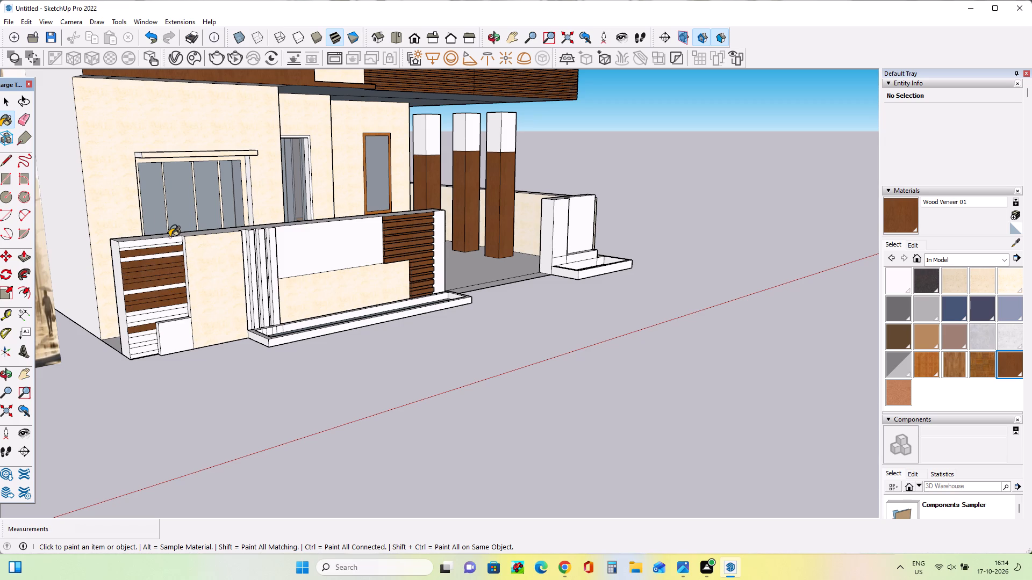
left_click(169, 236)
double_click(169, 241)
scroll(166, 256, "up", 1)
scroll(166, 256, "down", 1)
scroll(166, 256, "up", 6)
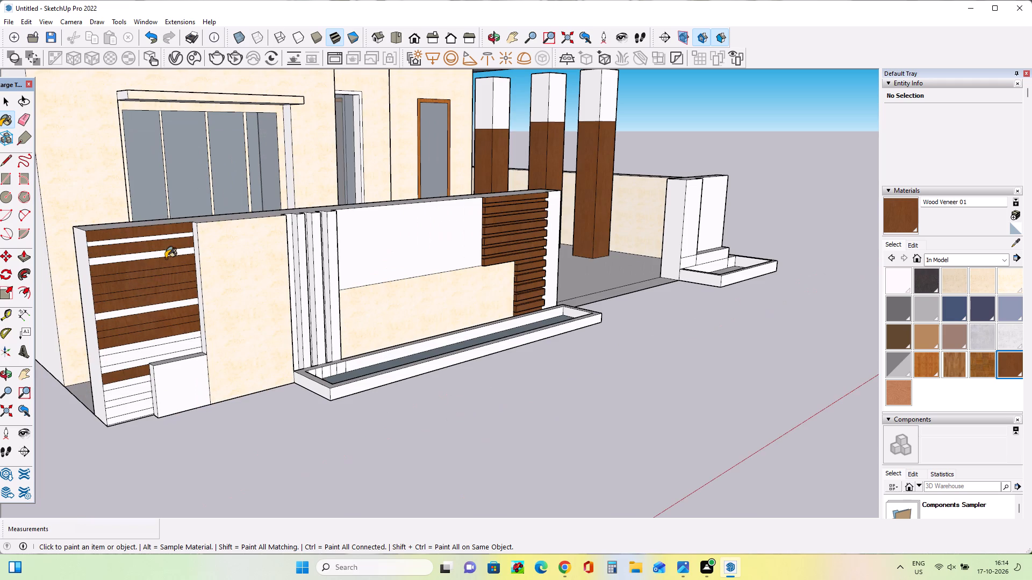
left_click(173, 235)
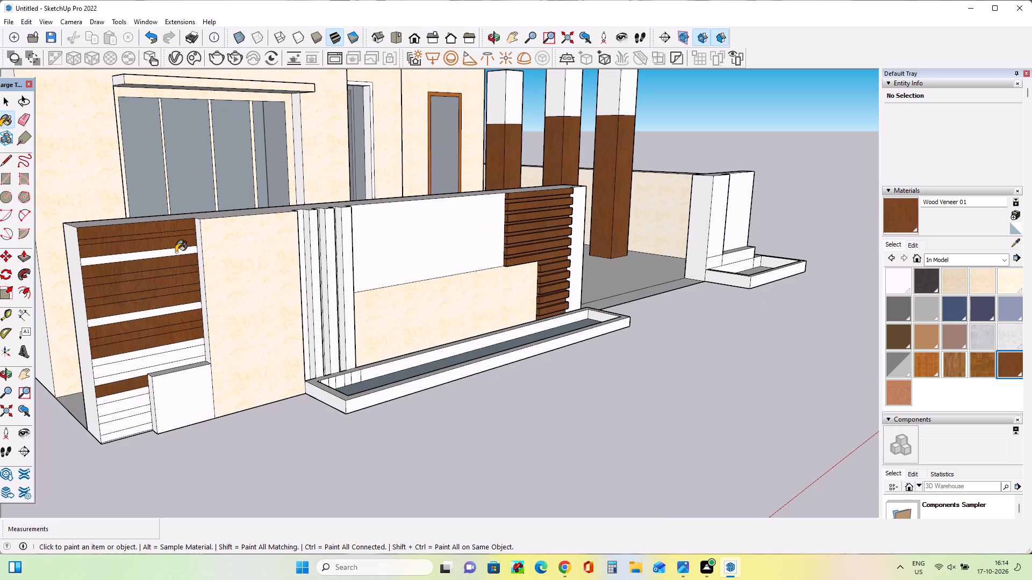
left_click(176, 252)
left_click(187, 310)
left_click(178, 313)
left_click(180, 308)
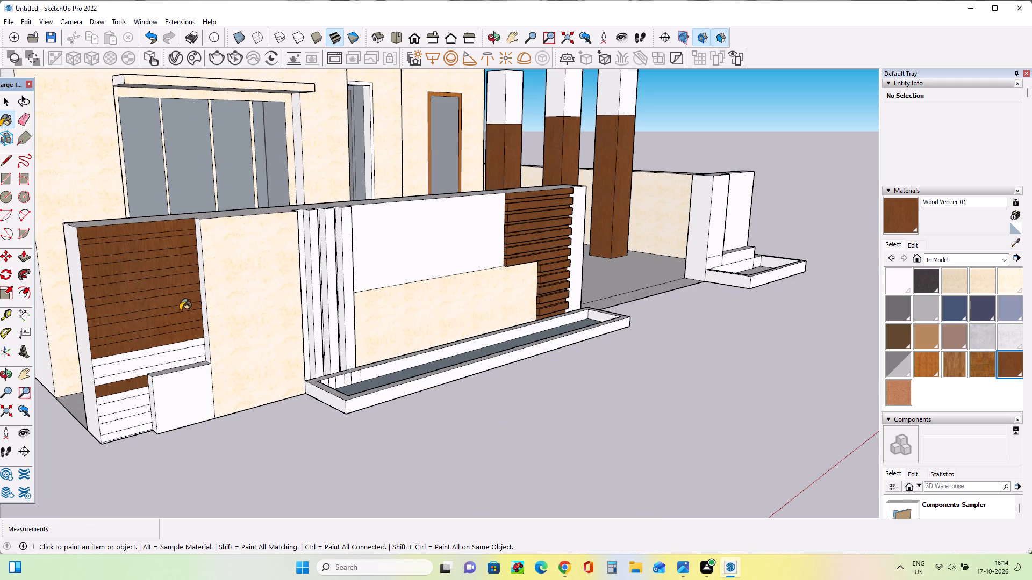
Paint the remaining white strips above and beside the low block, down to the ground, with Wood Veneer 01.
left_click(174, 350)
left_click(174, 345)
left_click(177, 356)
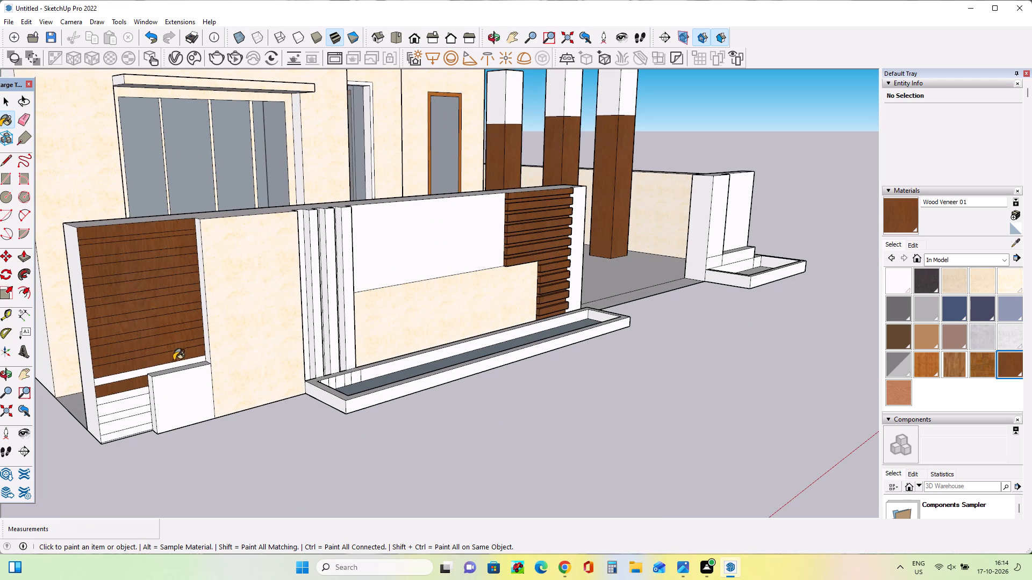
left_click(156, 372)
left_click(156, 367)
left_click(125, 394)
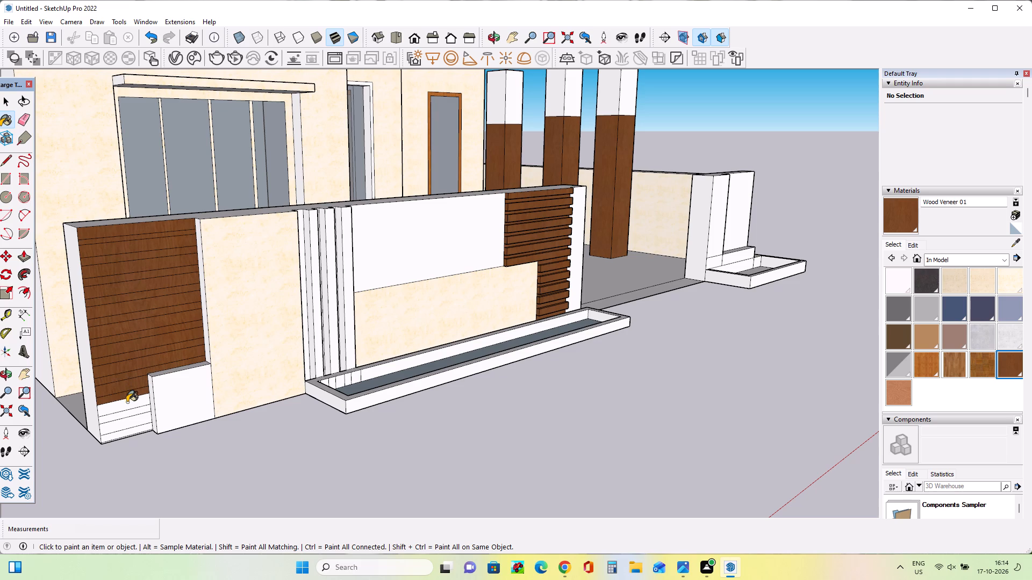
left_click(127, 402)
left_click(129, 412)
left_click(132, 423)
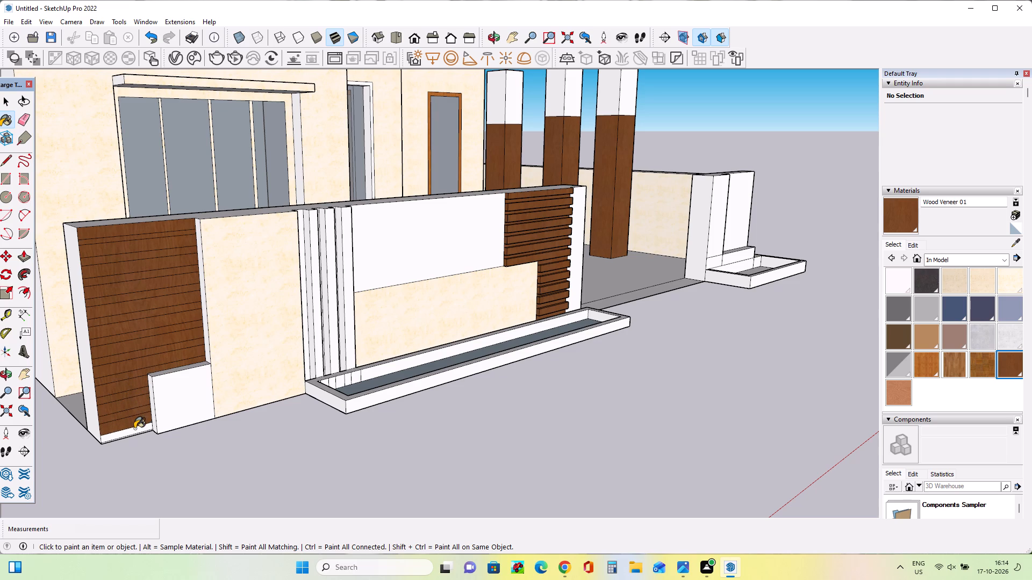
left_click(134, 429)
Paint the front face of the low block beside the wood strips with the cream Material2.
scroll(181, 394, "down", 3)
scroll(258, 385, "down", 7)
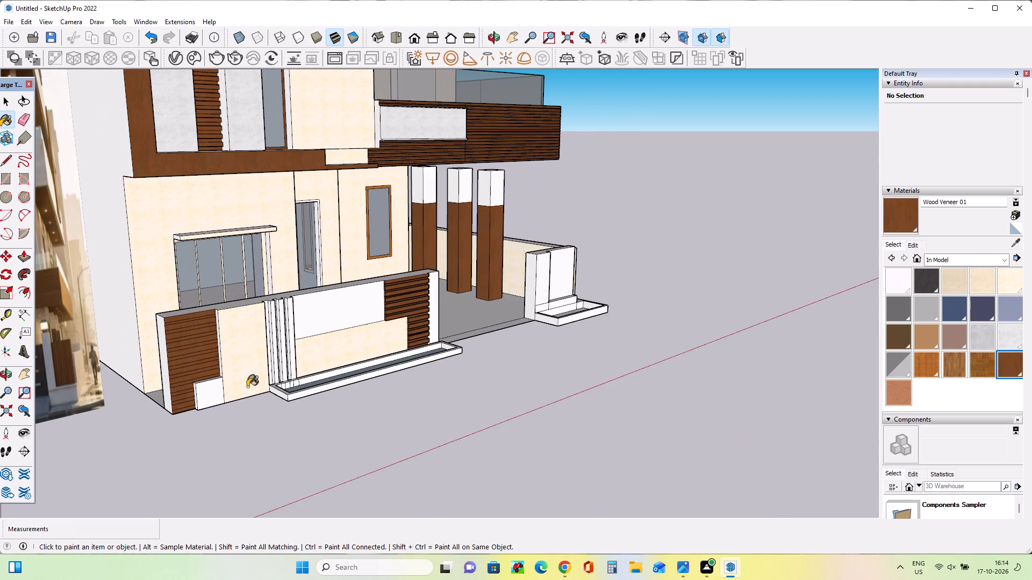
left_click(998, 280)
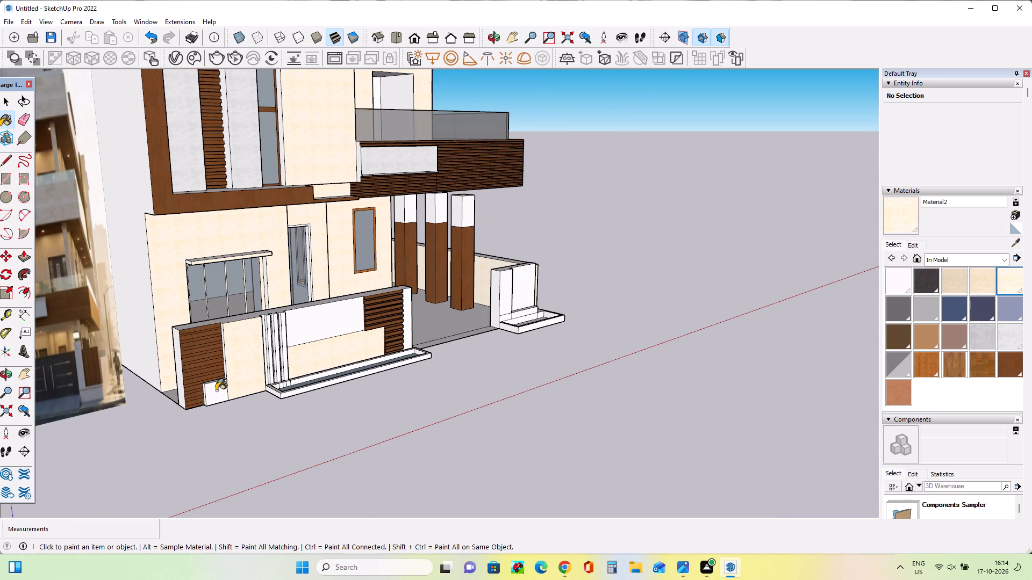
left_click(216, 390)
Erase the edge dividing the low block's front face from the adjoining cream wall panel.
scroll(234, 394, "up", 4)
left_click(23, 116)
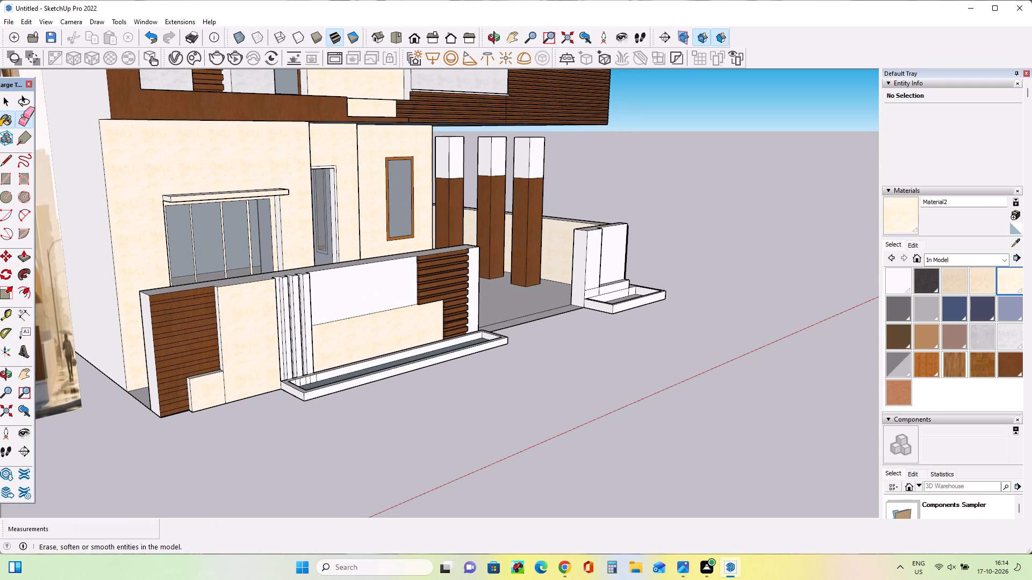
left_click(223, 386)
middle_click_drag(242, 368, 205, 364)
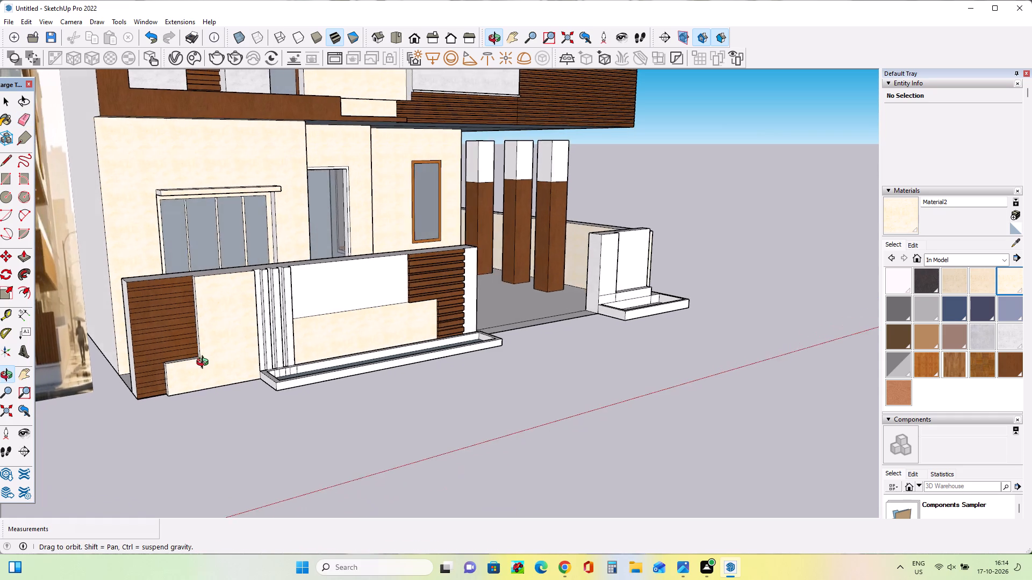
middle_click_drag(205, 364, 341, 352)
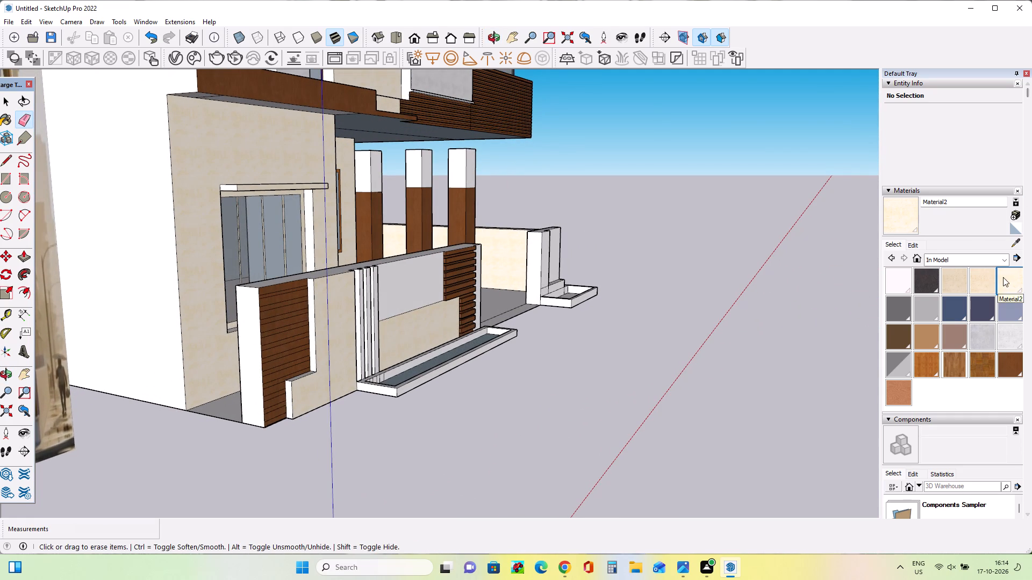
Paint the inner edges of the wood-strip recess, the low block's side and the wall's outer end face with the cream Material2.
left_click(1003, 277)
scroll(267, 349, "up", 5)
left_click(326, 351)
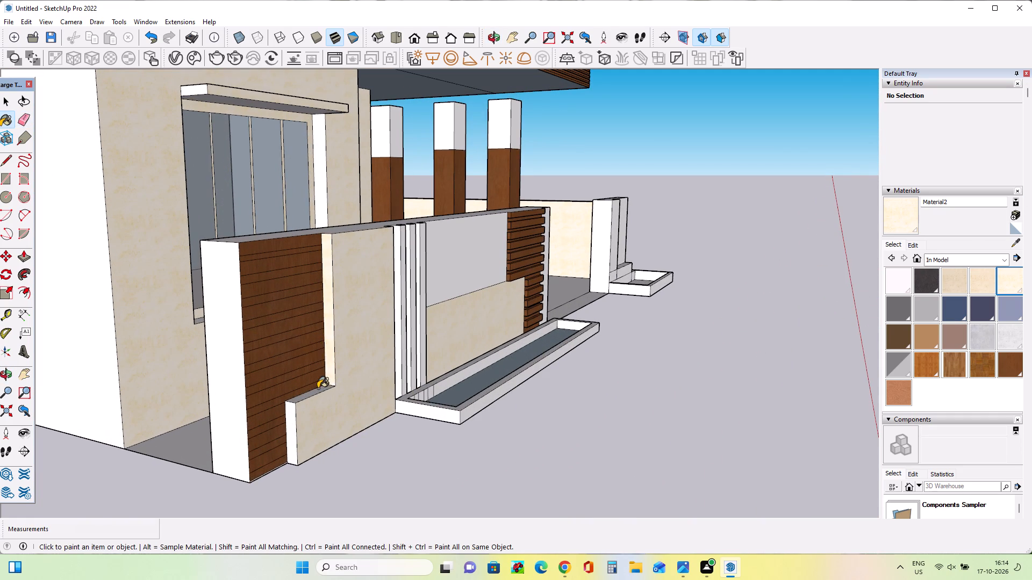
left_click(317, 392)
left_click(288, 417)
left_click(224, 399)
Pull the four uppermost alternate wood strips of the end panel out 7 1/4", flush with the cream wall face.
middle_click_drag(334, 386, 115, 374)
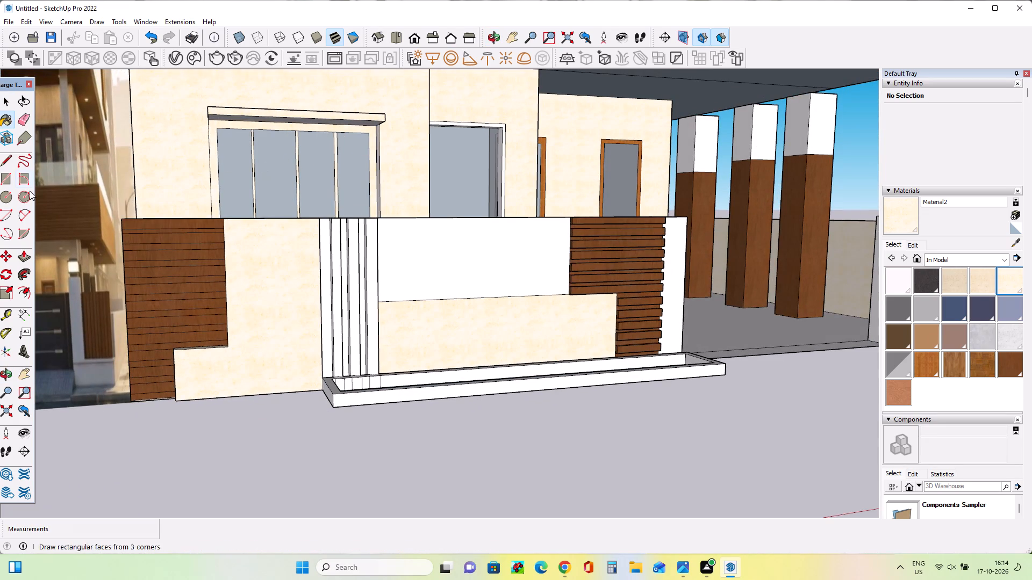
left_click(21, 256)
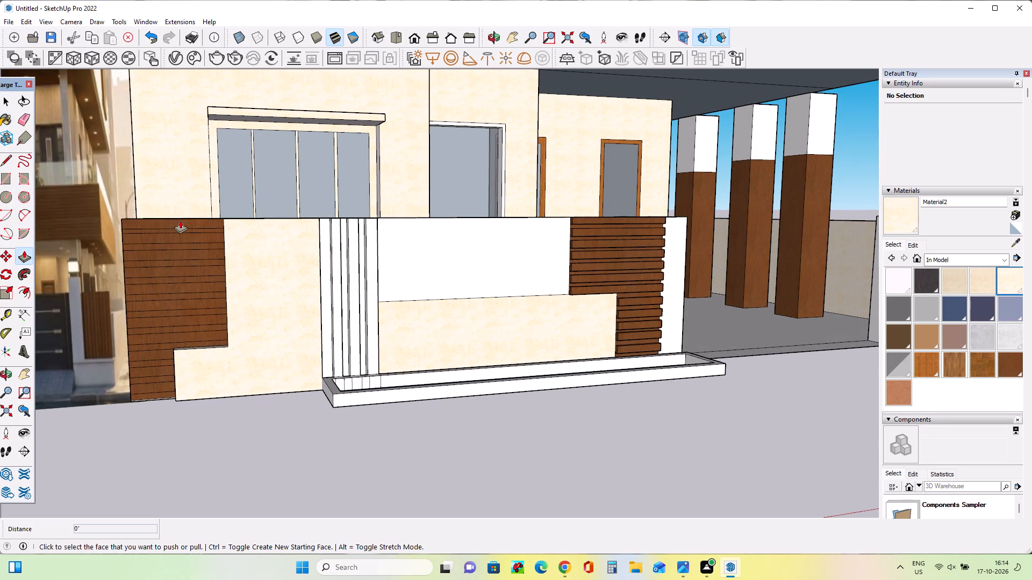
left_click(180, 220)
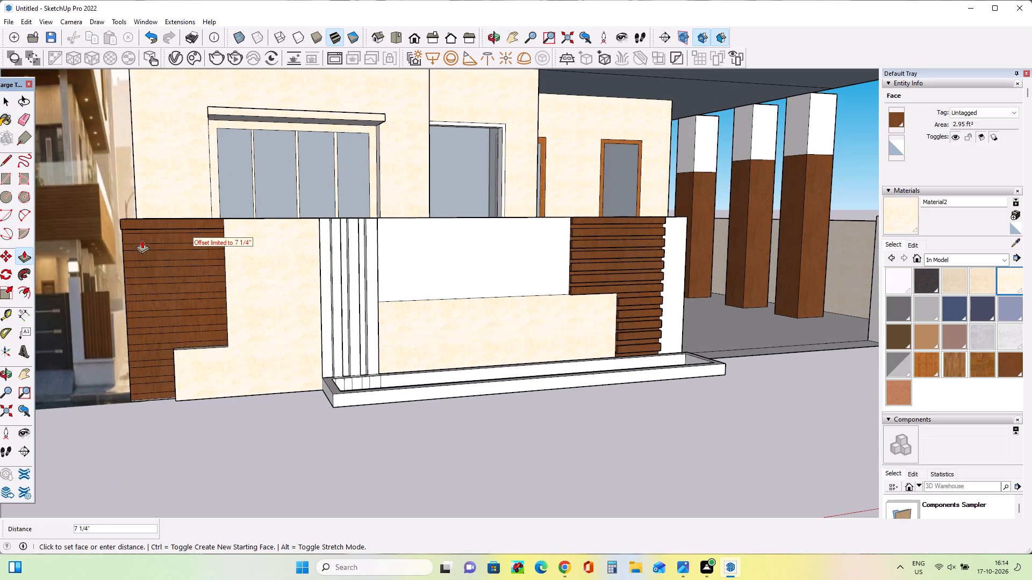
left_click(144, 238)
middle_click_drag(169, 247, 328, 266)
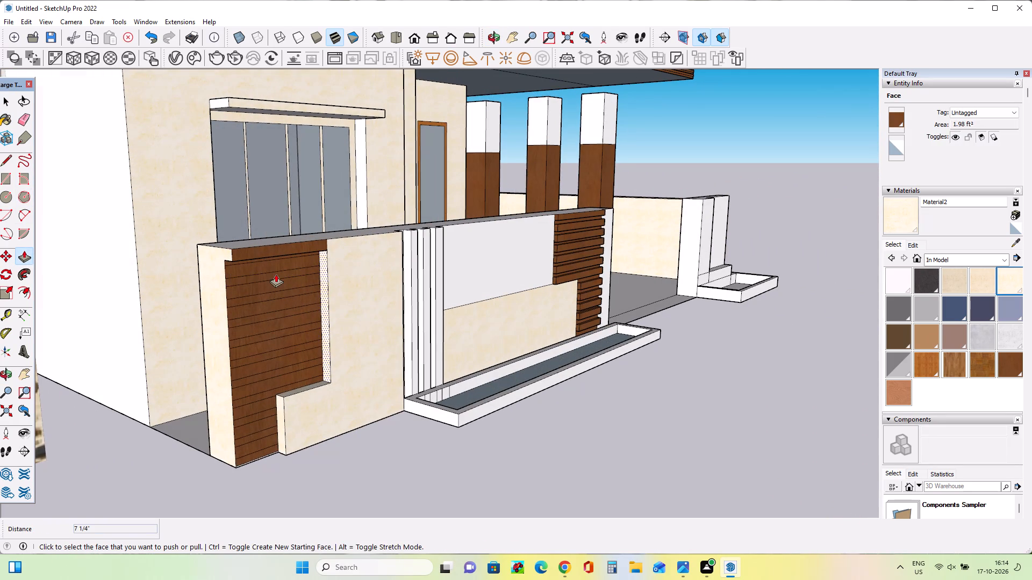
left_click(273, 269)
left_click(343, 255)
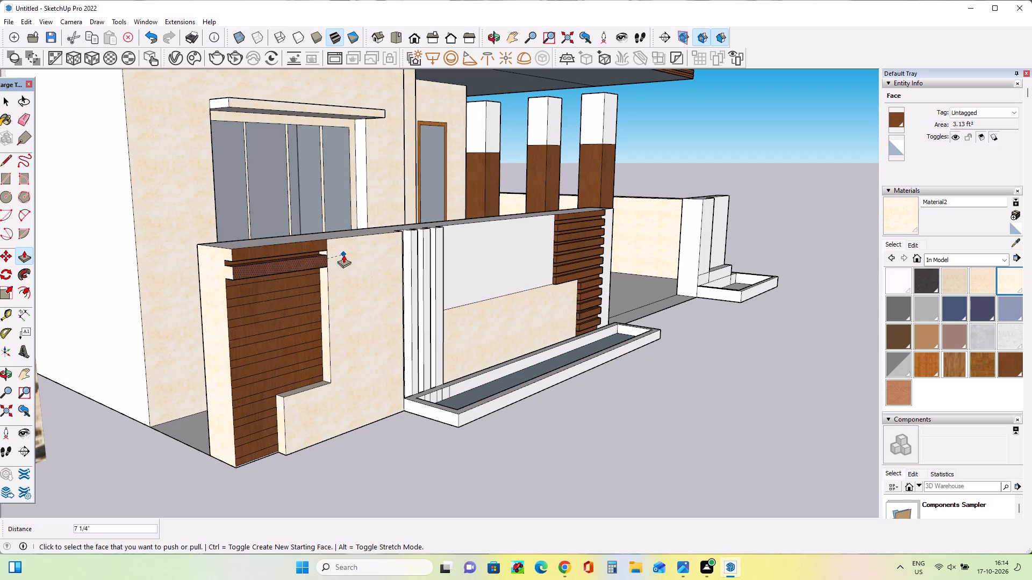
left_click(291, 282)
left_click(344, 282)
left_click(292, 301)
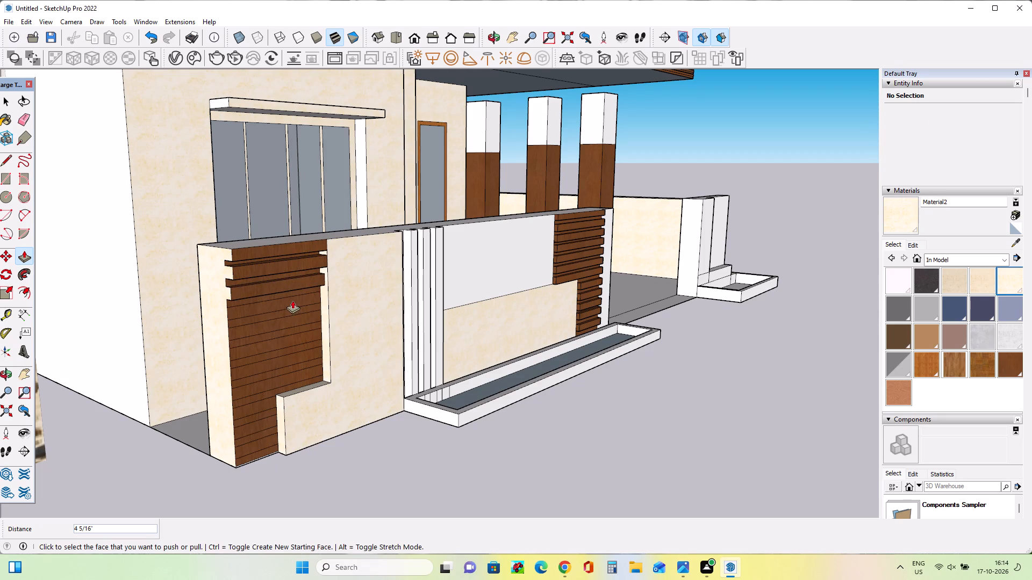
left_click(305, 281)
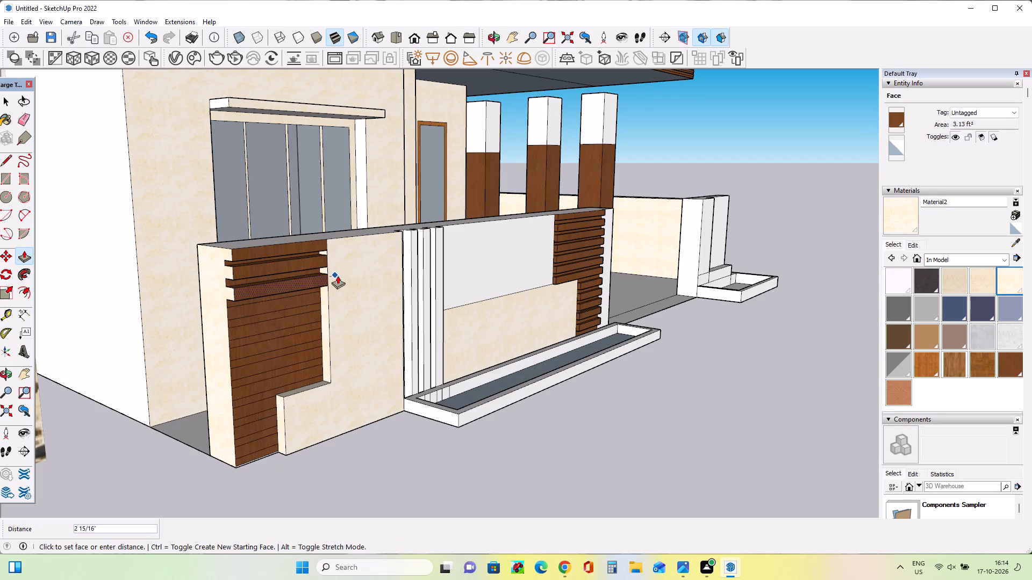
left_click(338, 275)
left_click(310, 298)
left_click(338, 291)
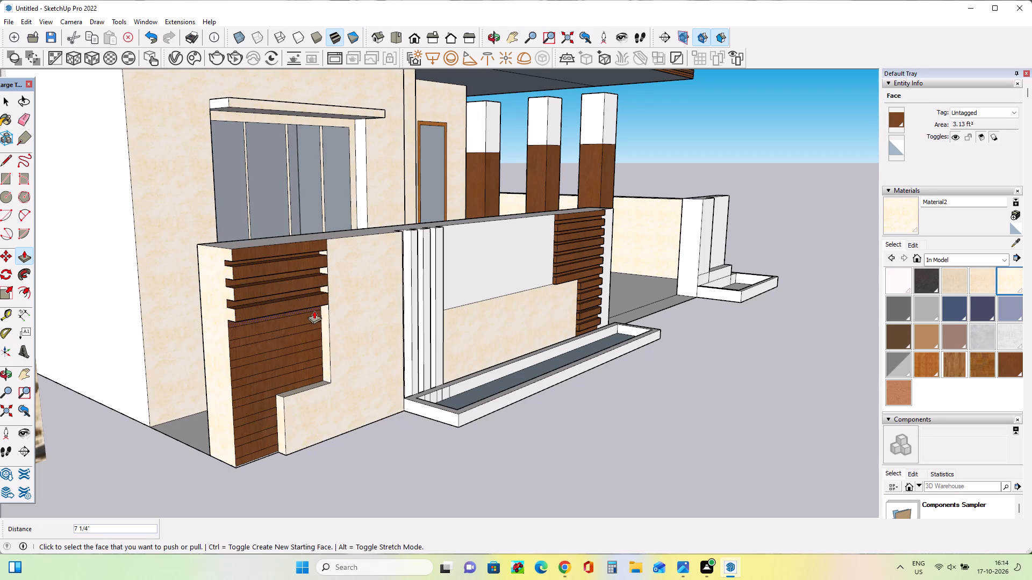
Pull the following four alternate wood strips, down to the top of the low block, out 7 1/4".
left_click(314, 310)
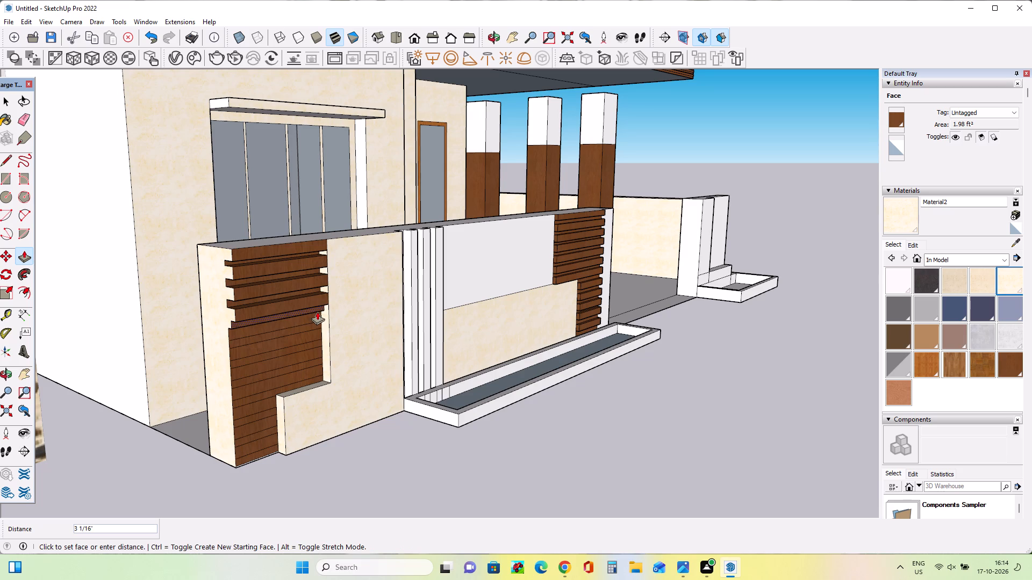
key("Escape")
left_click(317, 315)
left_click(335, 309)
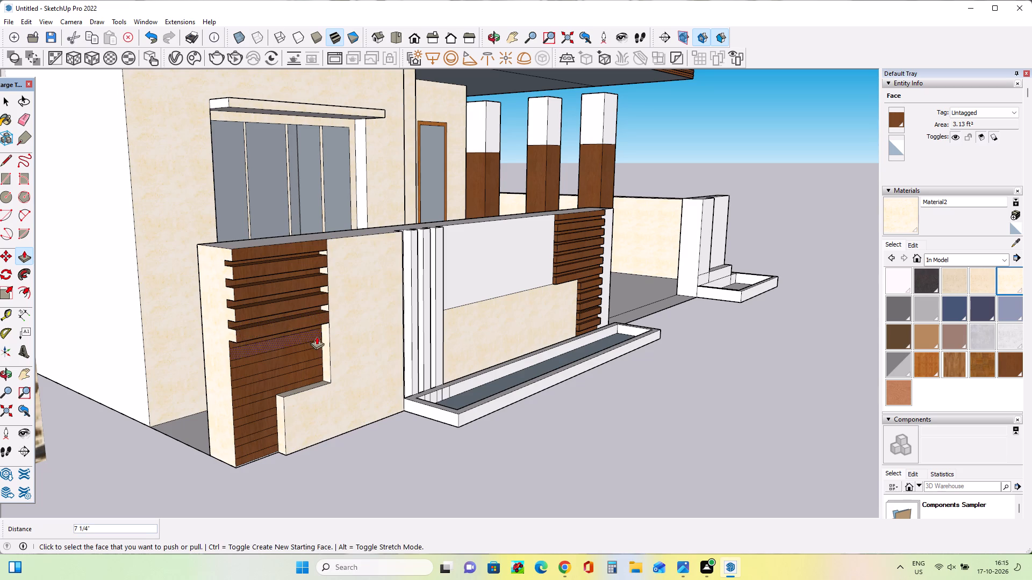
left_click(317, 336)
left_click(335, 328)
left_click(316, 349)
left_click(342, 340)
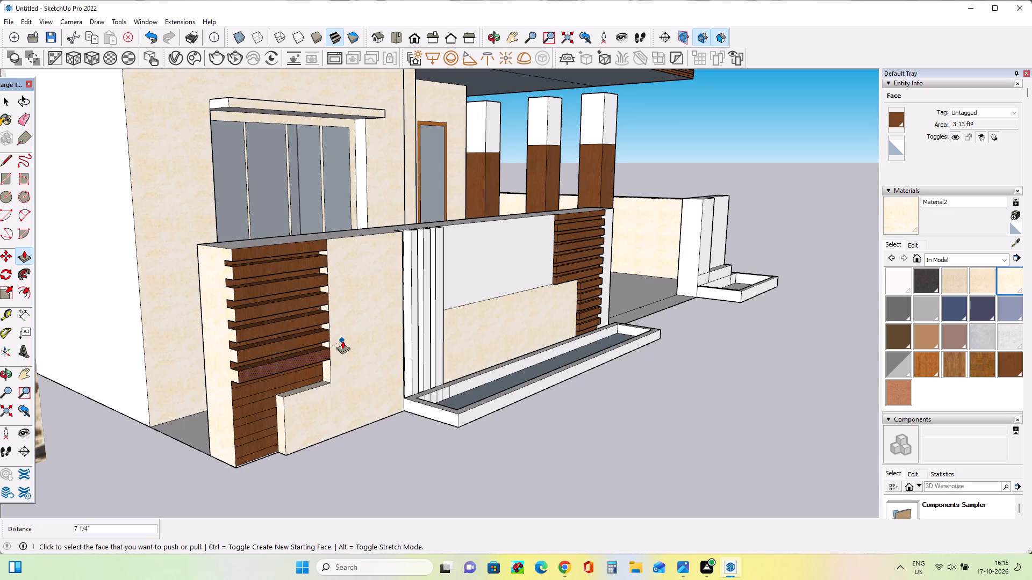
left_click(313, 372)
left_click(335, 363)
Pull the three remaining alternate wood strips beside the low block out 7 1/4", down to the ground.
left_click(272, 404)
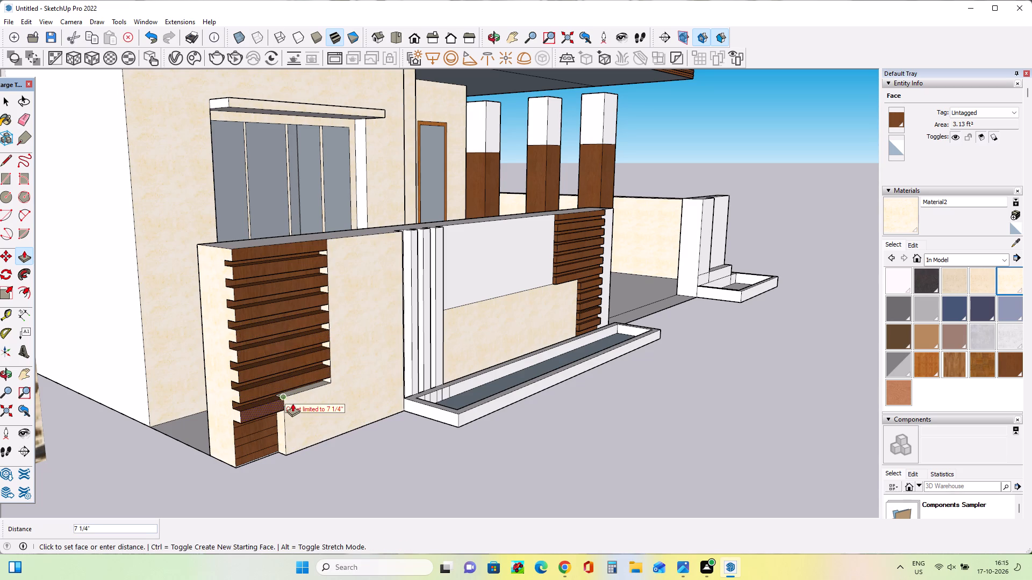
left_click(296, 403)
middle_click_drag(296, 423, 279, 358)
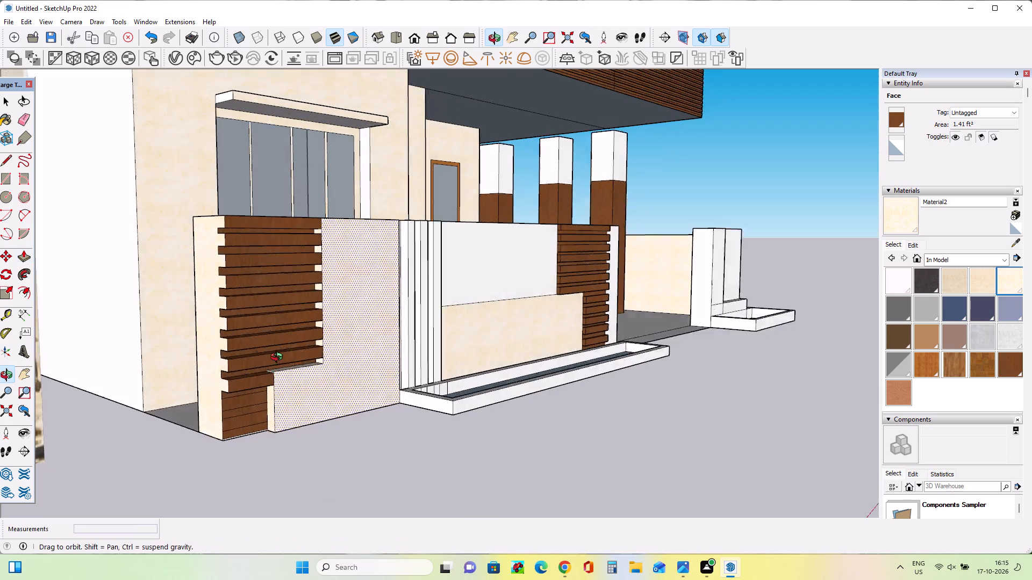
middle_click_drag(279, 358, 276, 350)
scroll(227, 355, "up", 3)
left_click(227, 362)
left_click(286, 358)
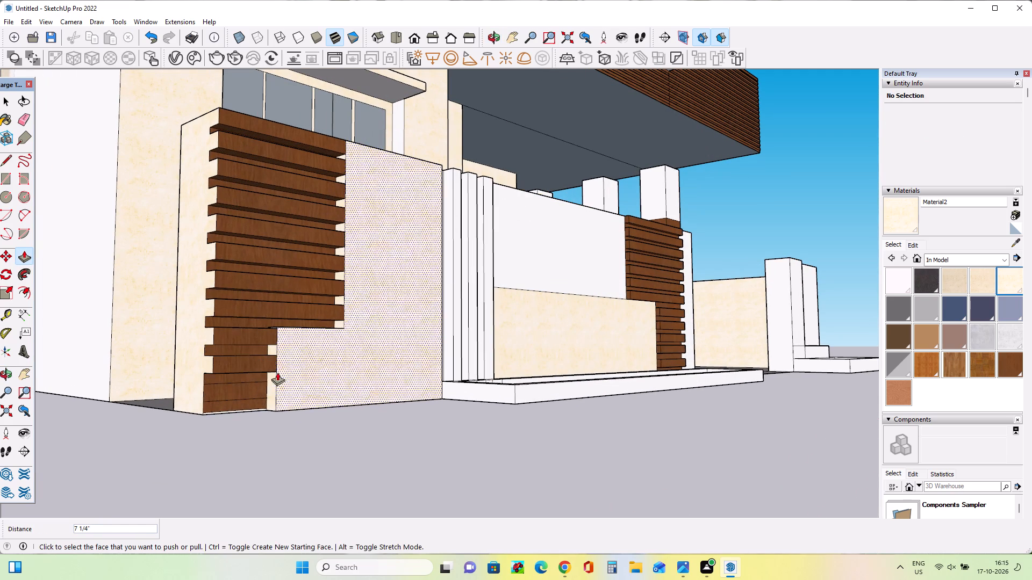
left_click(256, 386)
left_click(285, 385)
Compare the front boundary wall's end panel and low block with the boundary wall in the reference photo.
scroll(293, 285, "down", 3)
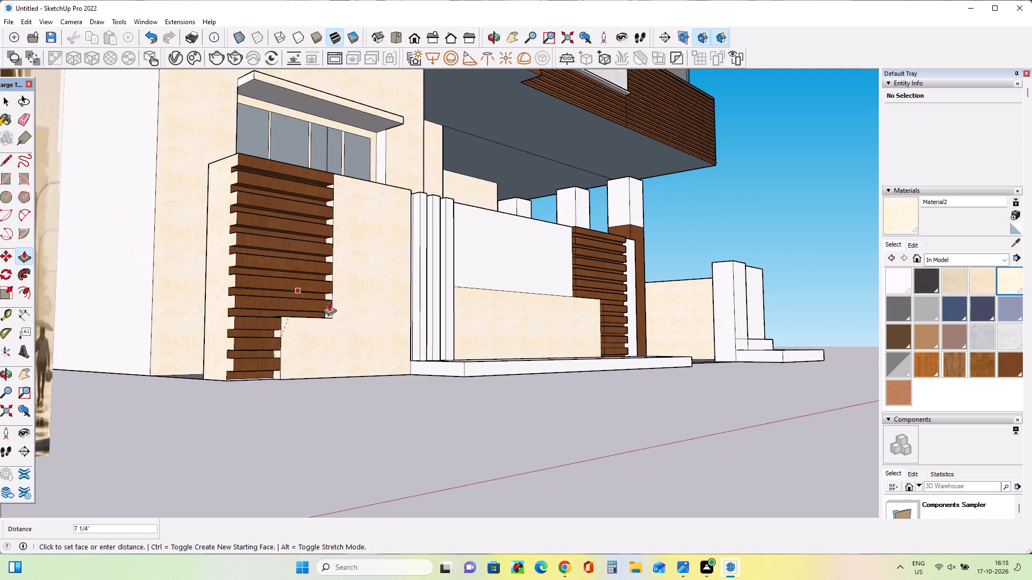
middle_click_drag(361, 307, 179, 394)
scroll(178, 394, "down", 1)
scroll(332, 330, "down", 2)
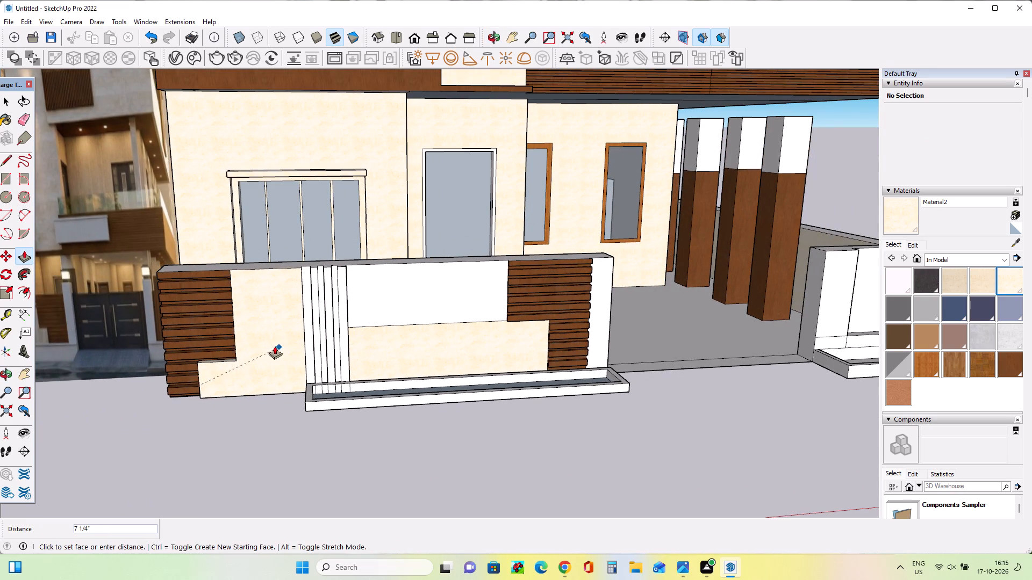
key("space")
scroll(352, 255, "down", 3)
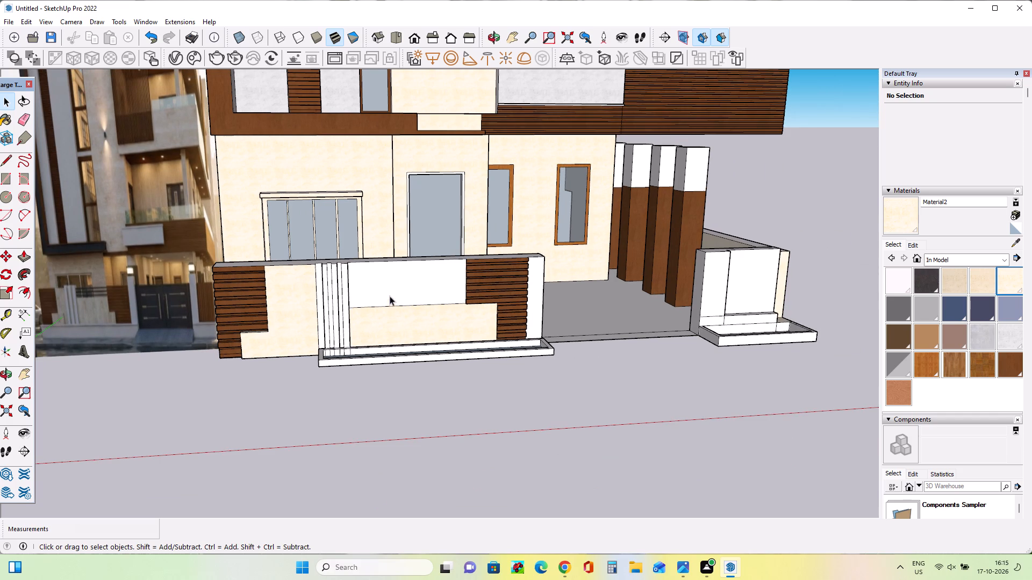
scroll(380, 281, "up", 2)
middle_click_drag(404, 287, 410, 310)
scroll(468, 267, "down", 3)
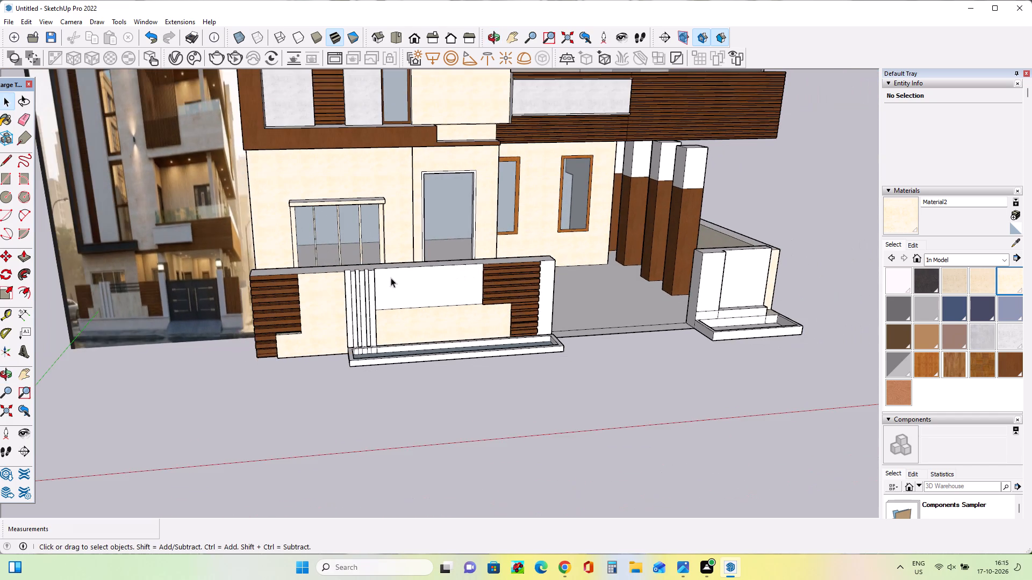
scroll(66, 281, "up", 5)
scroll(142, 282, "up", 4)
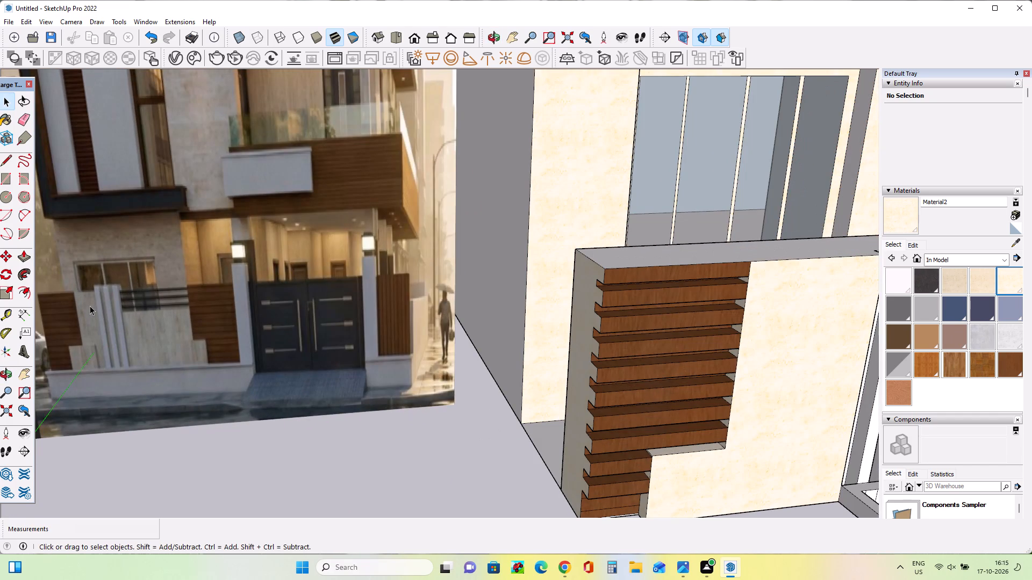
scroll(90, 306, "down", 10)
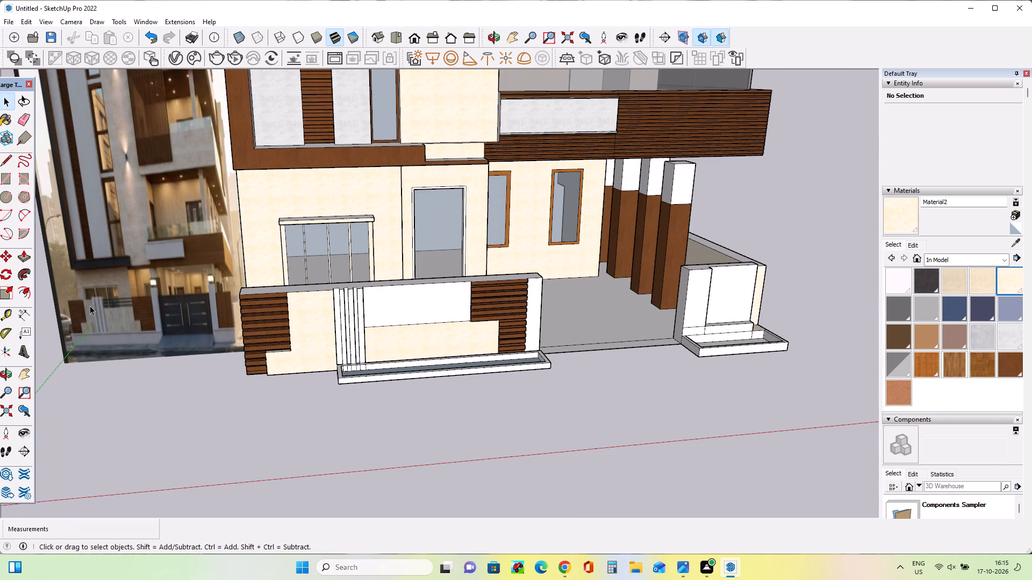
Draw a rectangle over the low block's front face, from the lower corner of the wood panel to the ground.
middle_click_drag(318, 351, 326, 325)
scroll(297, 339, "up", 3)
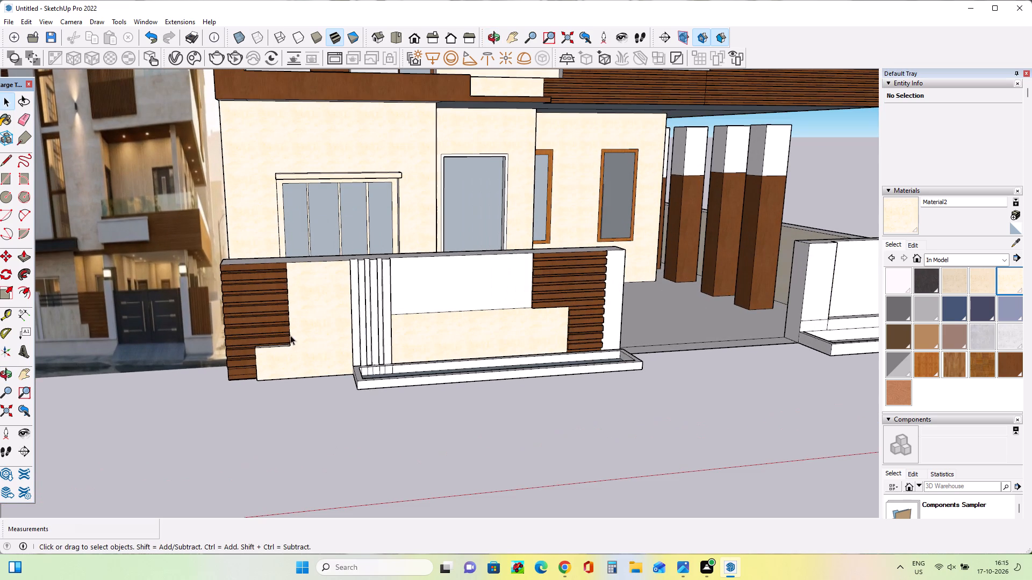
left_click(1, 174)
left_click(290, 347)
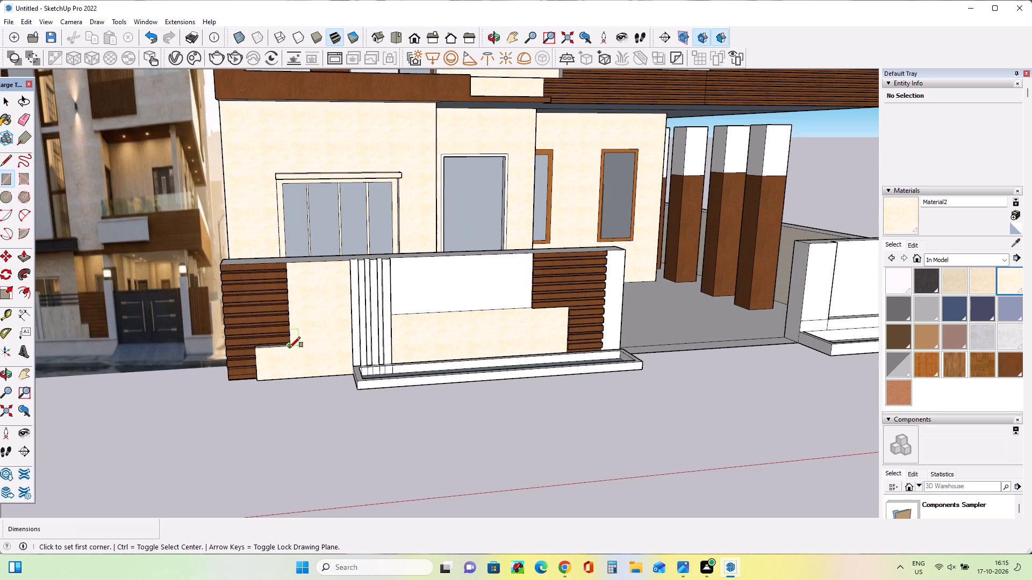
left_click(263, 379)
middle_click_drag(324, 371, 325, 381)
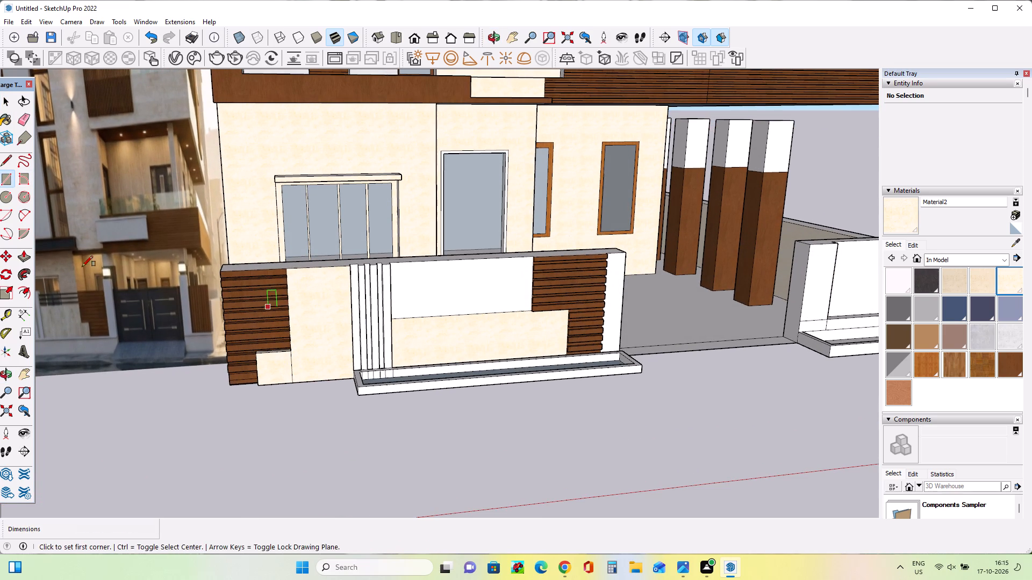
Pull the low block's rectangle forward from the cream wall about 4 3/4", and adjust its front face by about 5/16".
left_click(20, 257)
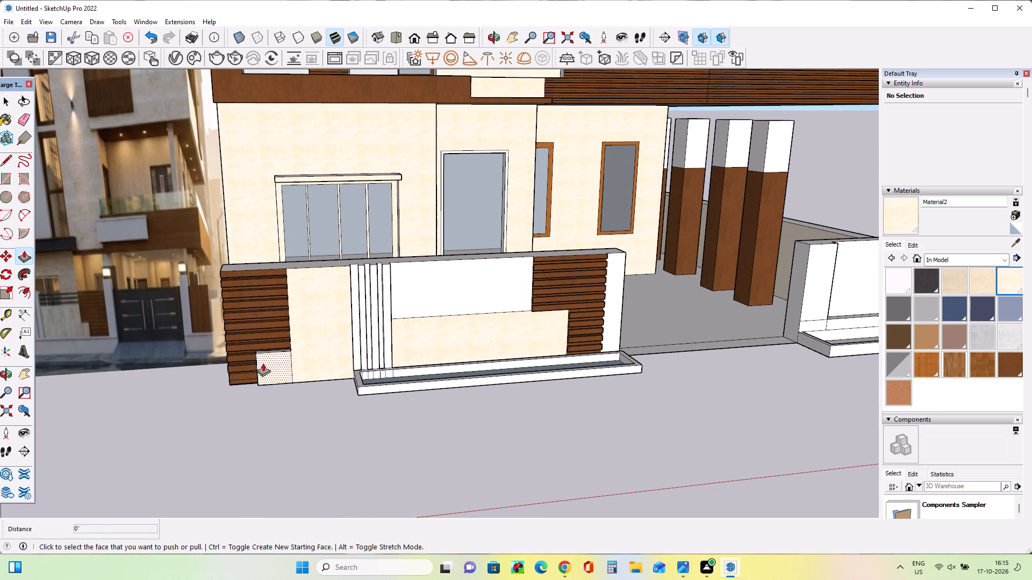
left_click(263, 363)
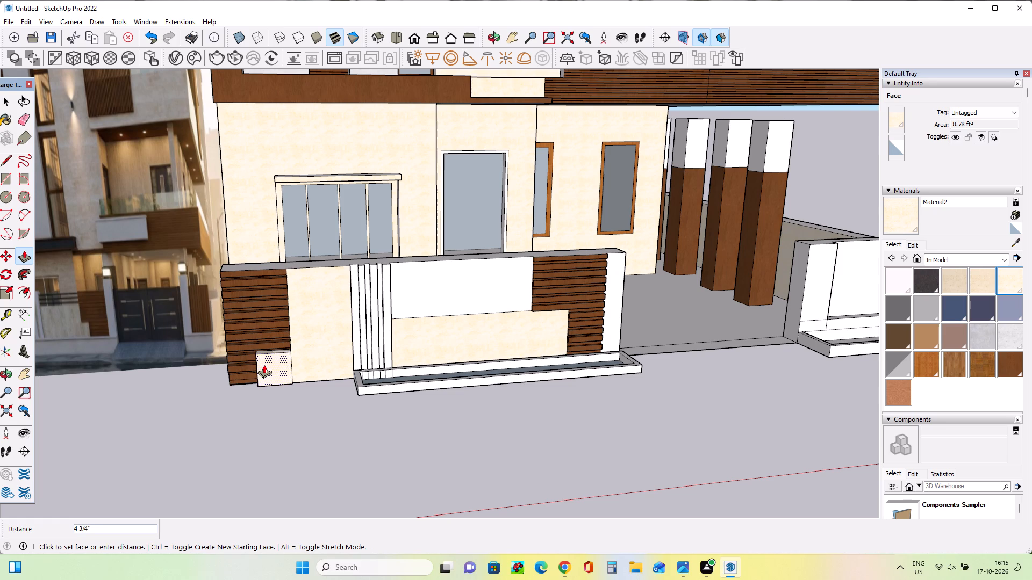
left_click(264, 365)
middle_click_drag(358, 367, 169, 387)
left_click(252, 334)
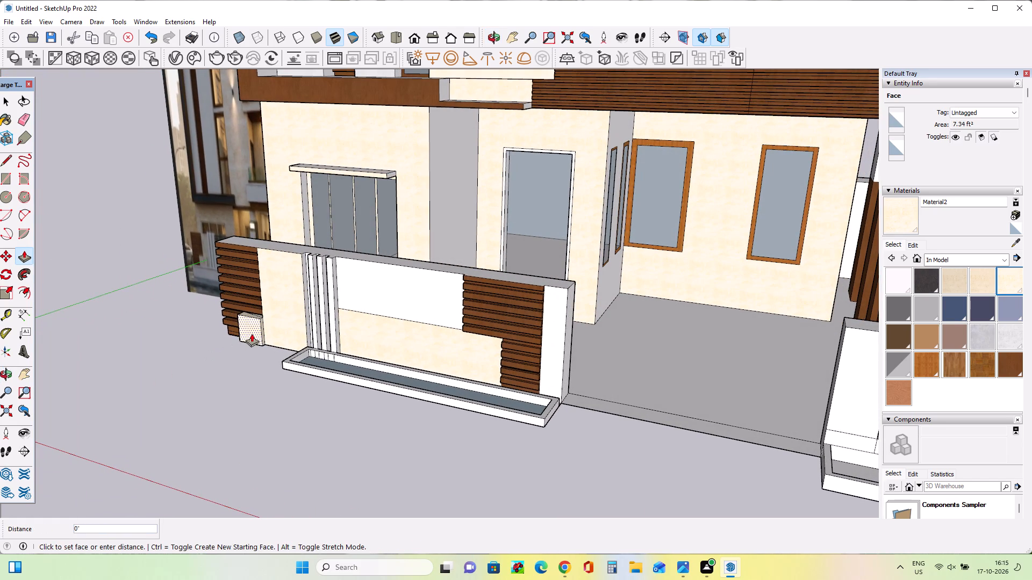
left_click(253, 335)
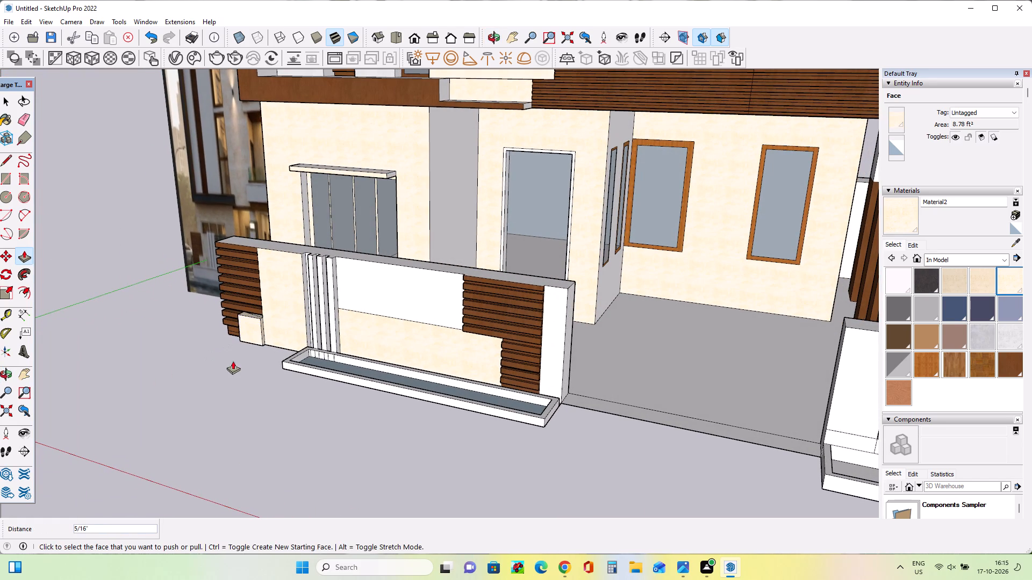
Draw two lines across the wall's top face, about 2' 2" and 2' 5 1/2" long, at both ends of the white recessed panel.
middle_click_drag(233, 361, 361, 258)
middle_click_drag(430, 229, 447, 288)
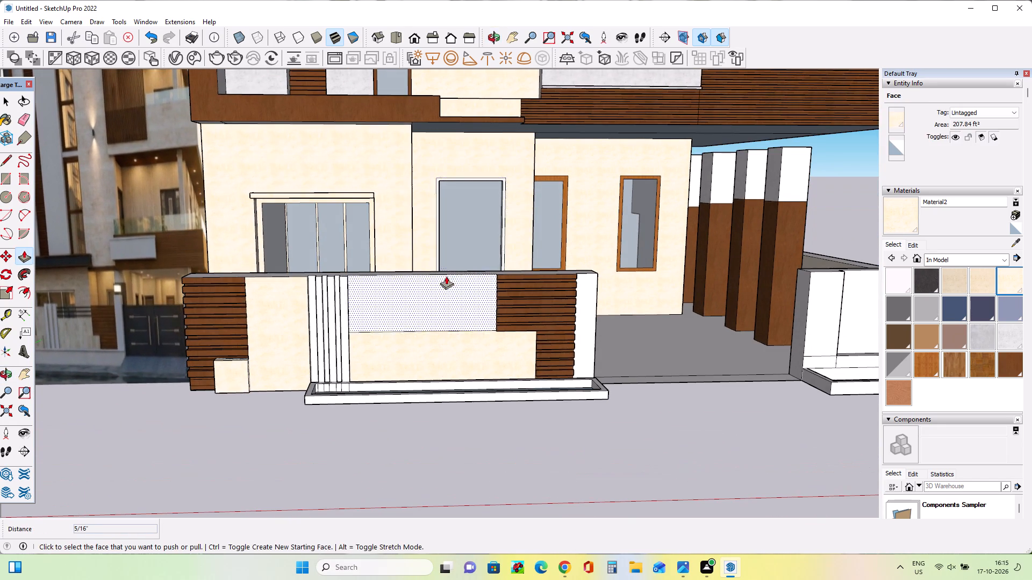
middle_click_drag(455, 265, 461, 273)
scroll(458, 276, "down", 3)
middle_click_drag(457, 283, 460, 310)
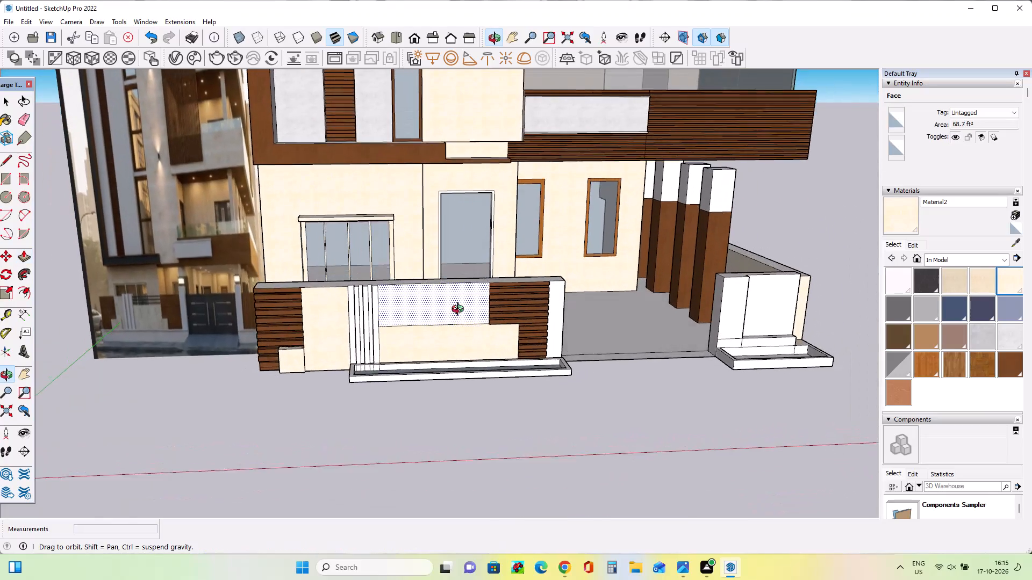
middle_click_drag(460, 310, 460, 318)
left_click(2, 103)
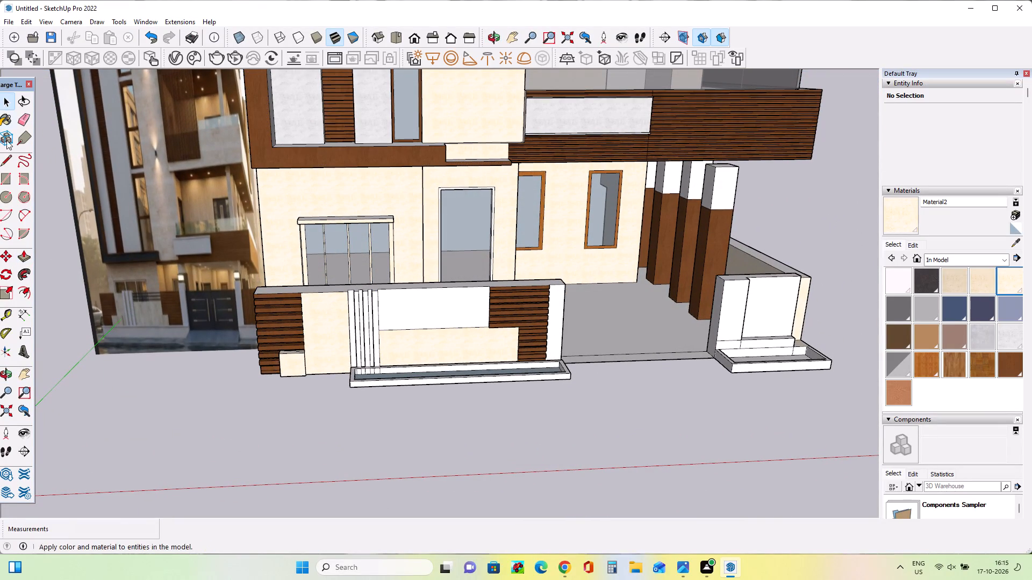
left_click(4, 157)
middle_click_drag(385, 221, 410, 336)
scroll(383, 314, "up", 3)
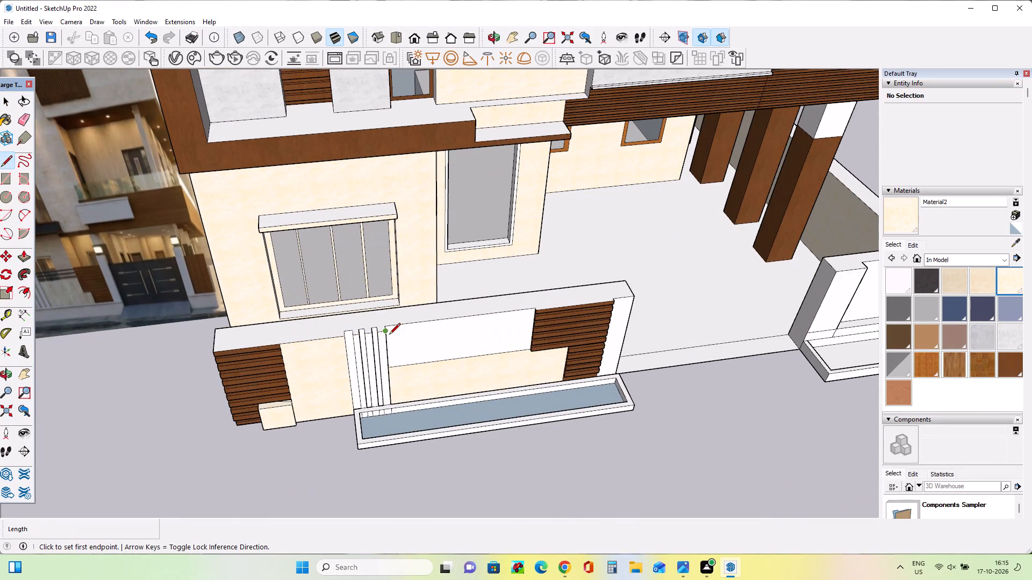
left_click(388, 327)
left_click(380, 311)
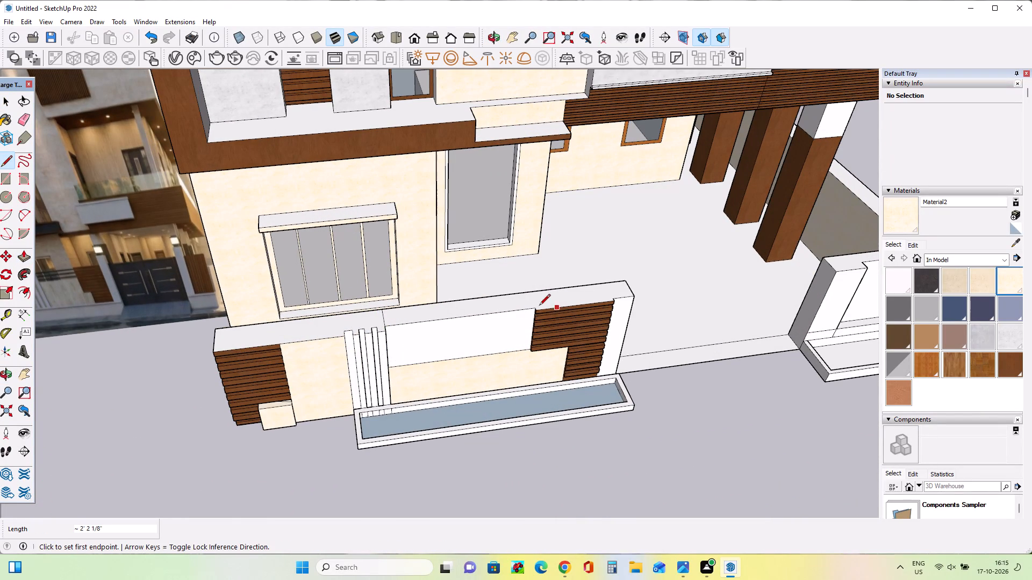
left_click(533, 308)
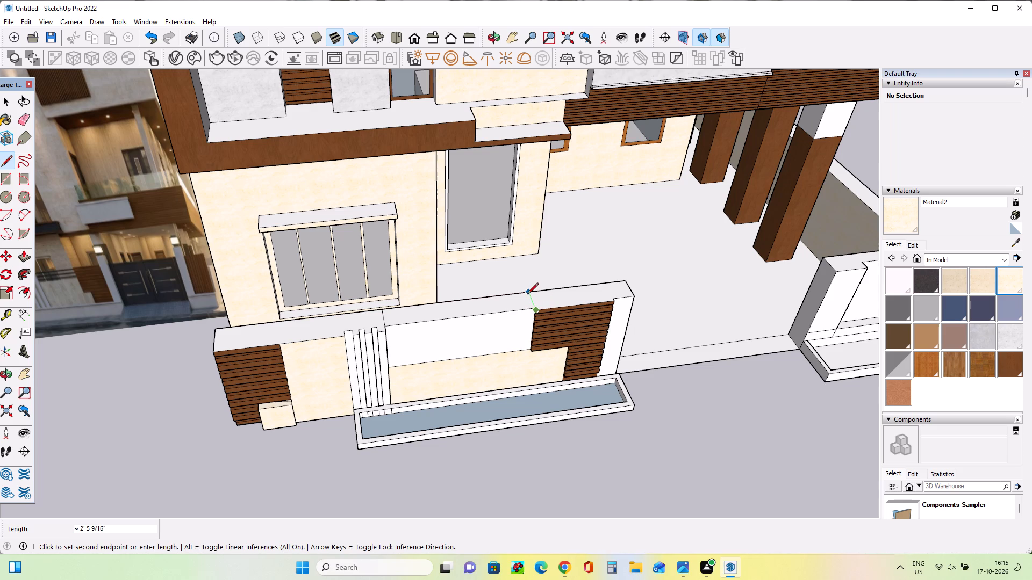
left_click(527, 295)
middle_click_drag(536, 329, 522, 290)
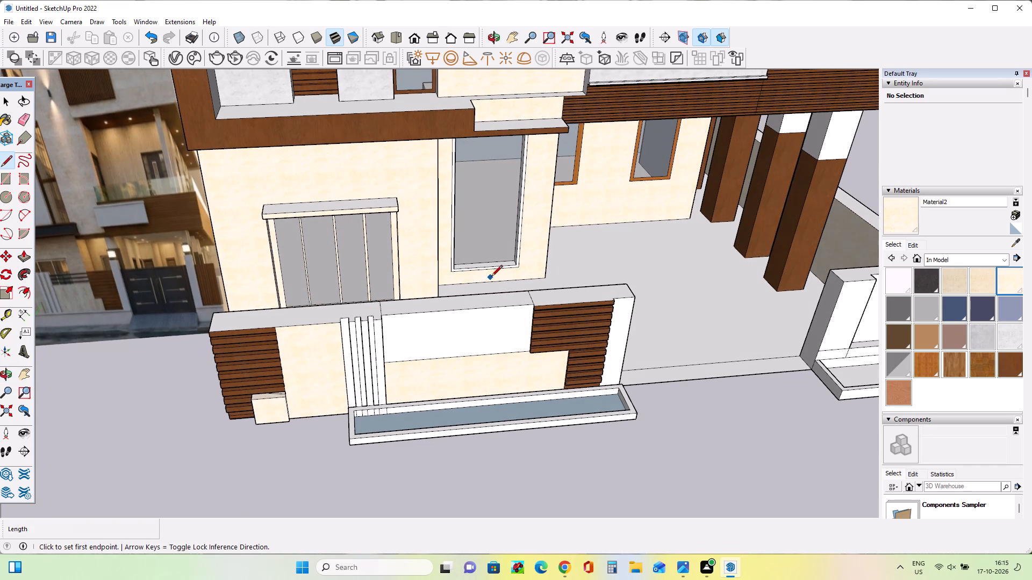
Push the white recessed panel of the front boundary wall back about 1' 3" into the wall.
middle_click_drag(493, 285, 837, 323)
middle_click_drag(554, 318, 539, 324)
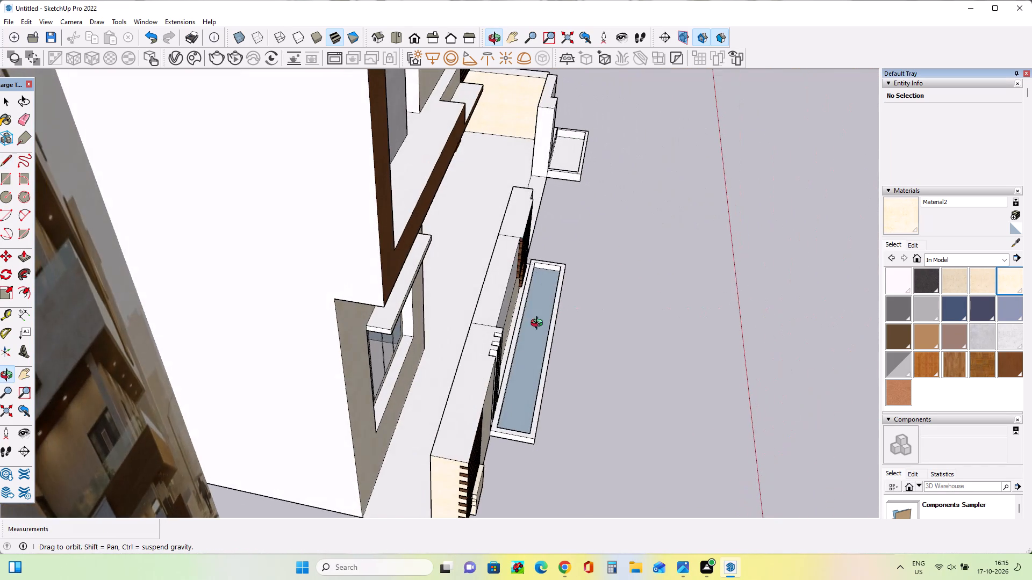
middle_click_drag(539, 324, 295, 343)
left_click(28, 258)
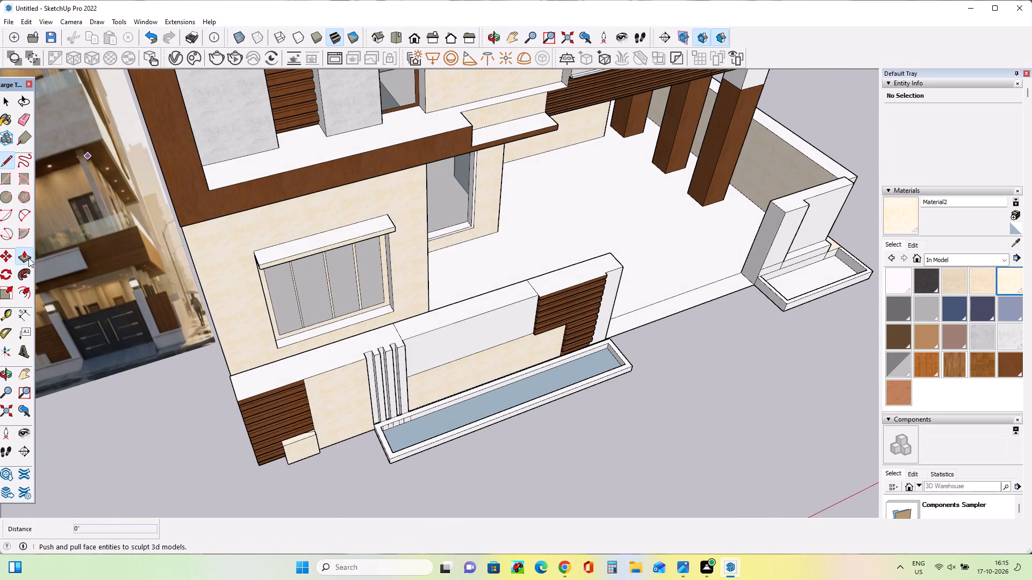
left_click(448, 327)
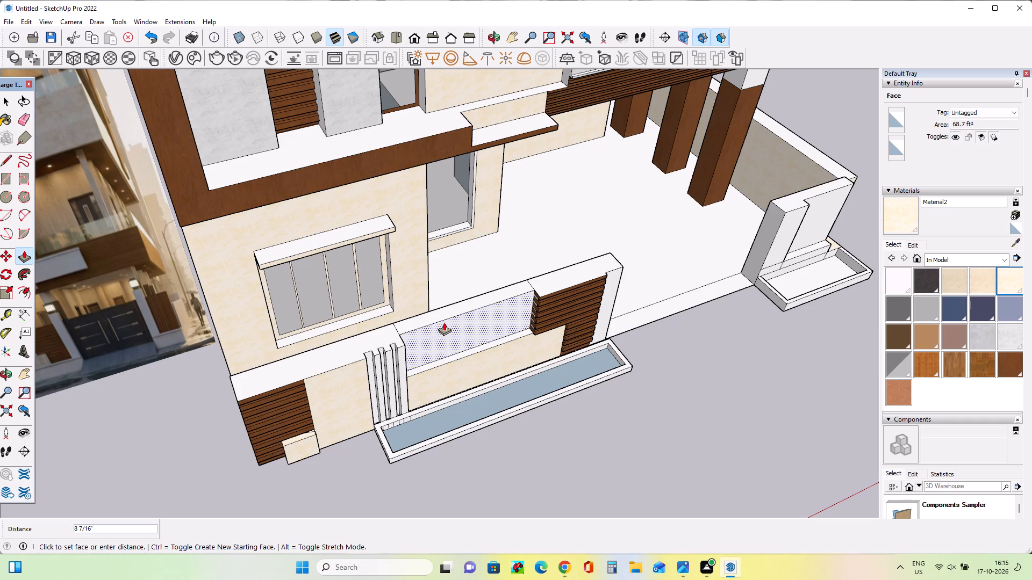
left_click(442, 317)
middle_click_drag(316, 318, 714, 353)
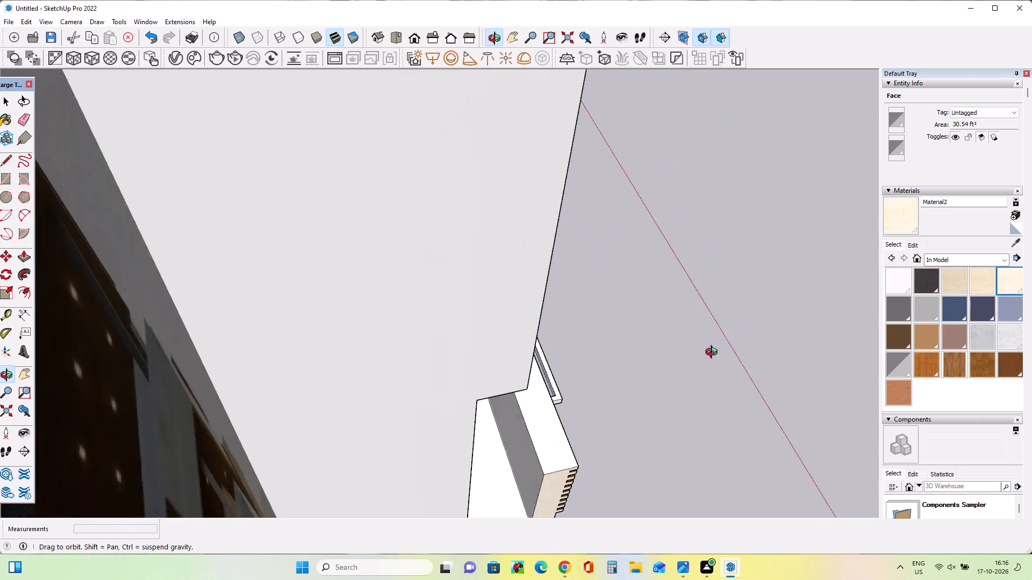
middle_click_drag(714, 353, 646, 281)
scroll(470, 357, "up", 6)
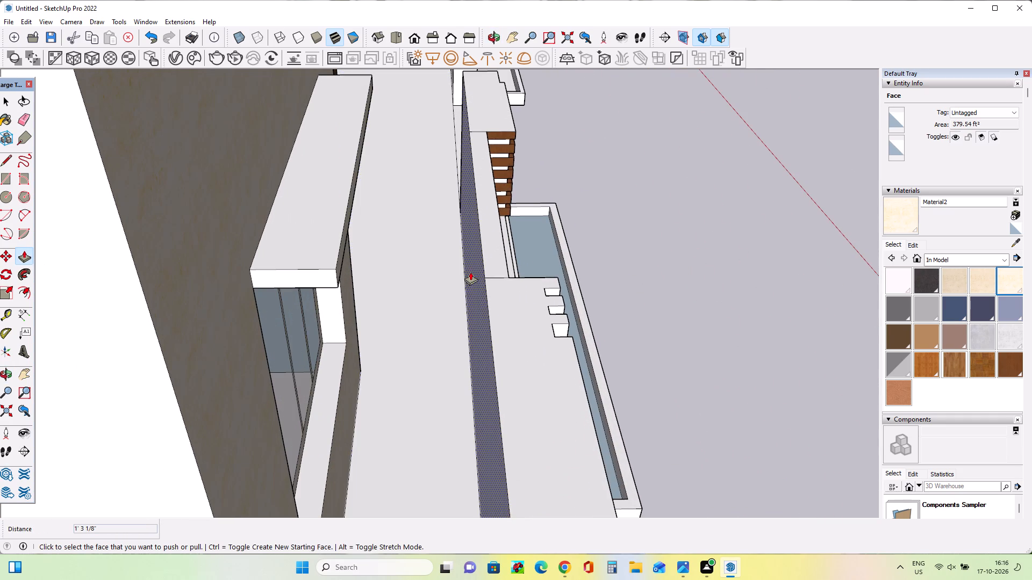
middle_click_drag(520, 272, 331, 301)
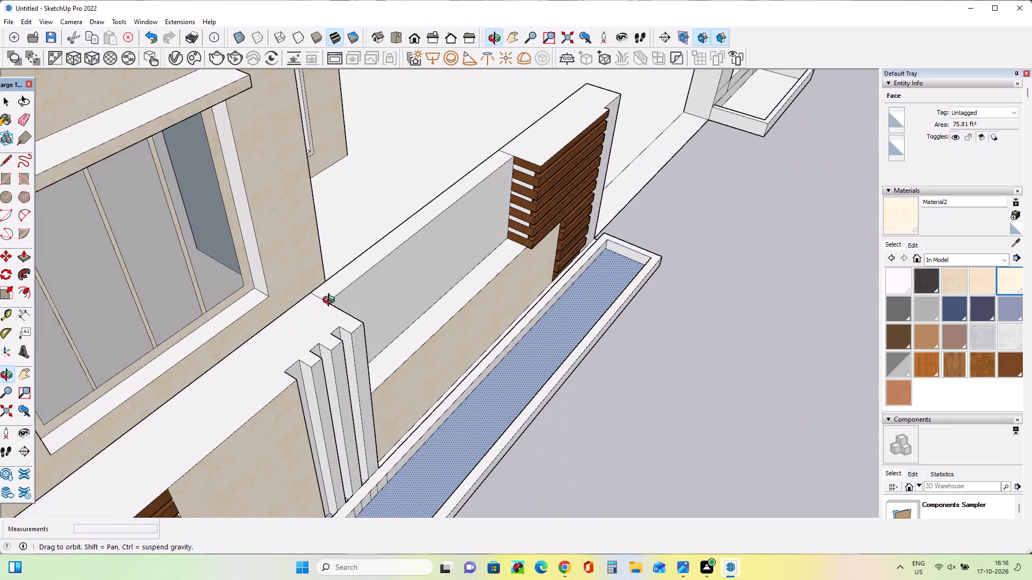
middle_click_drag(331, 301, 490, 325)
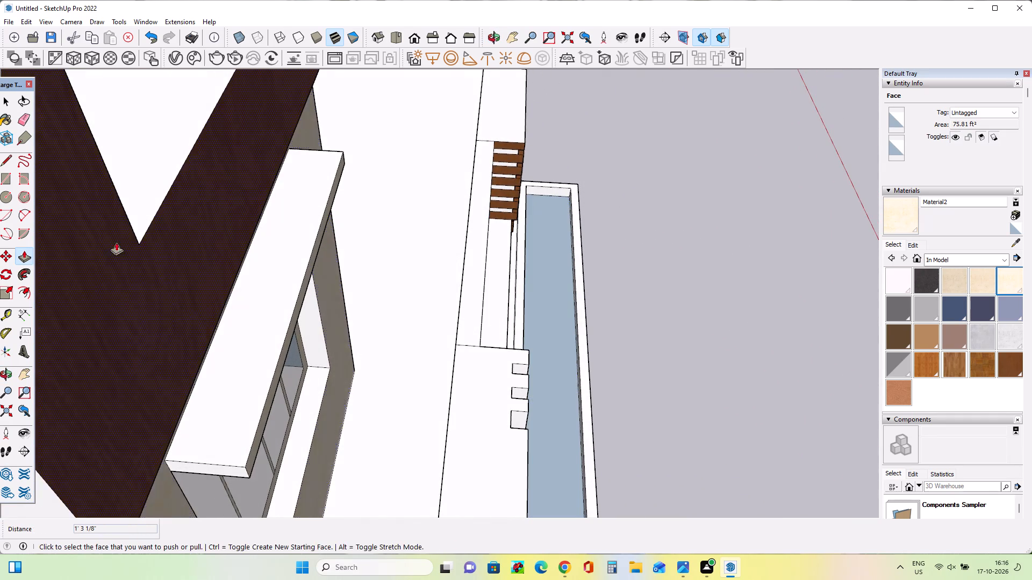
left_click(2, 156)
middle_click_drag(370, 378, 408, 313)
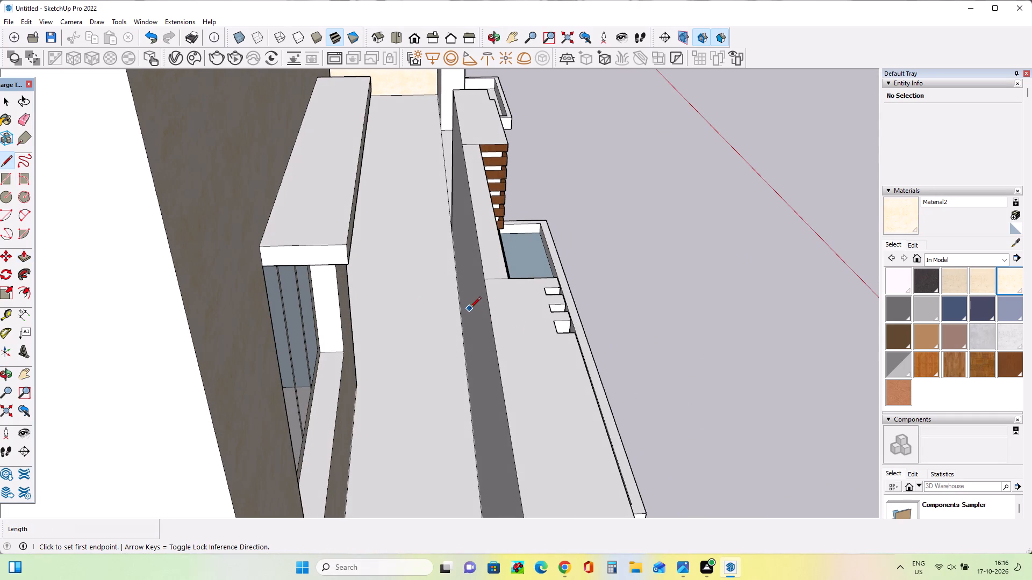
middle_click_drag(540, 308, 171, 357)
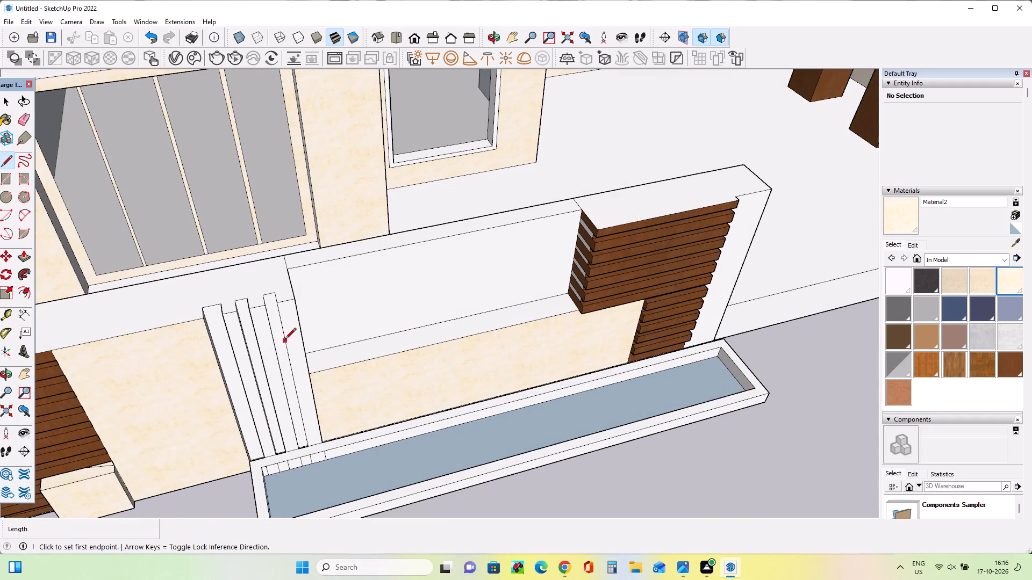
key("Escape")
Push the wall's top face above the recessed panel down about 3' 2" to form an opening.
middle_click_drag(348, 281, 365, 319)
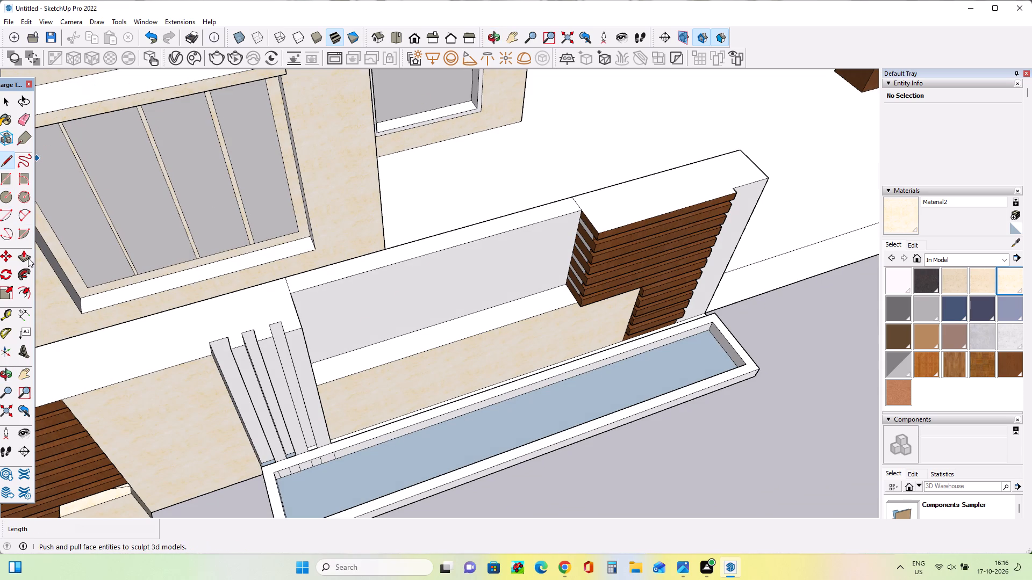
left_click(28, 258)
left_click(328, 268)
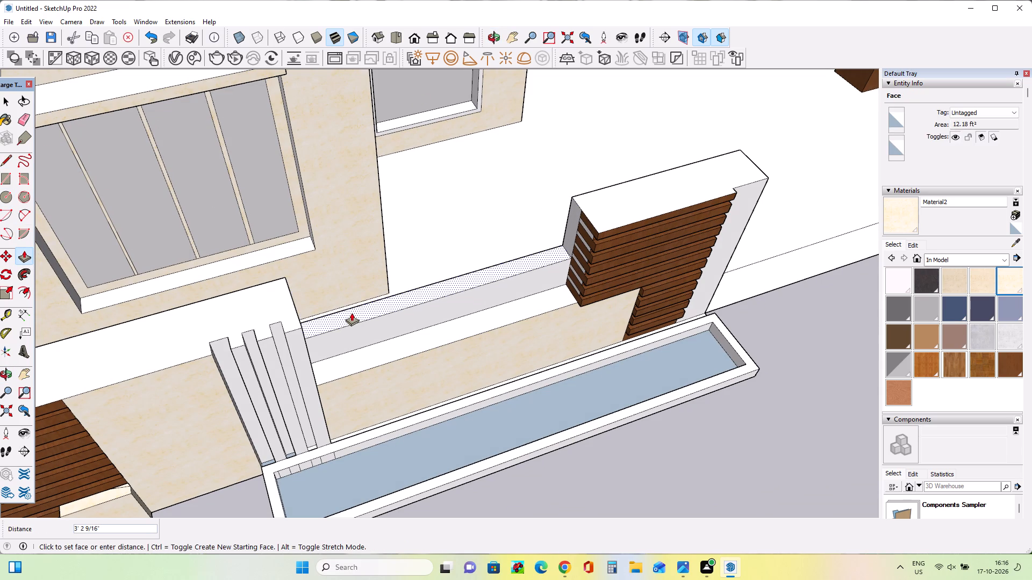
left_click(352, 314)
Push the boundary wall's back face inward about 4 9/16" to thin the wall.
middle_click_drag(487, 314, 0, 213)
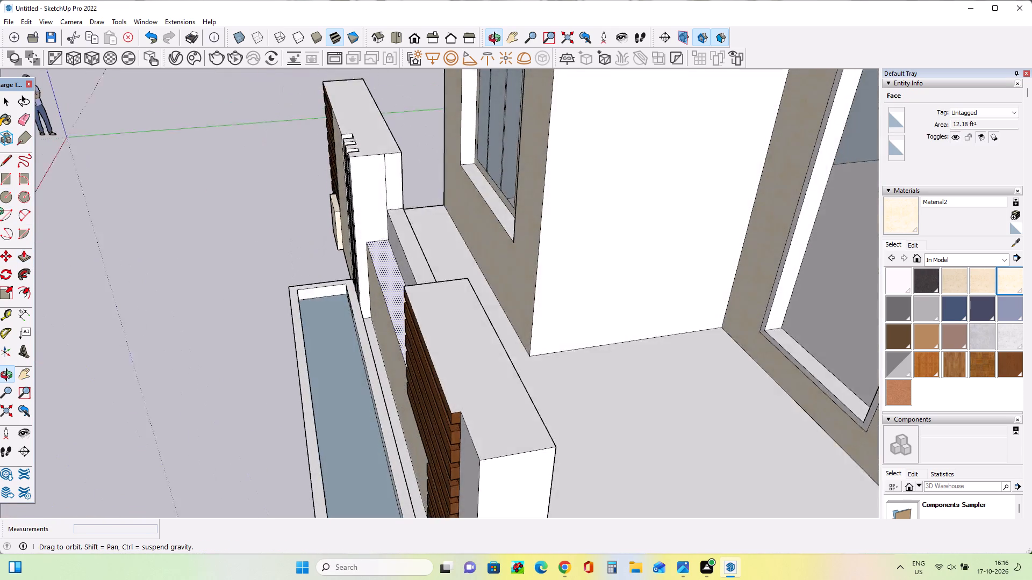
middle_click_drag(0, 213, 0, 205)
middle_click_drag(620, 273, 375, 276)
left_click(316, 309)
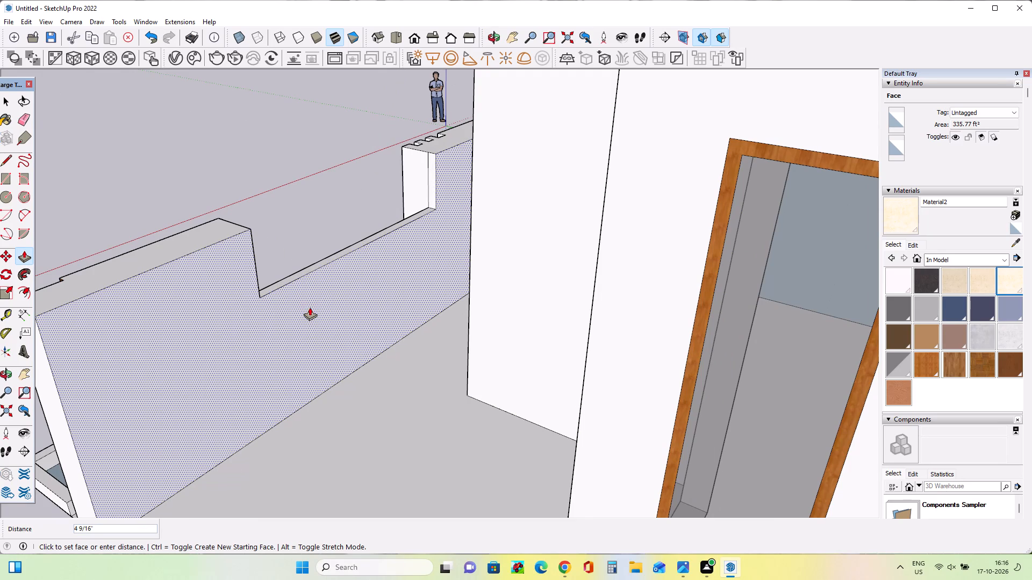
left_click(310, 307)
Push the top face of the low wall in the opening down about 1' 10 1/2", level with the ledge in front.
middle_click_drag(387, 304, 426, 284)
scroll(426, 284, "down", 5)
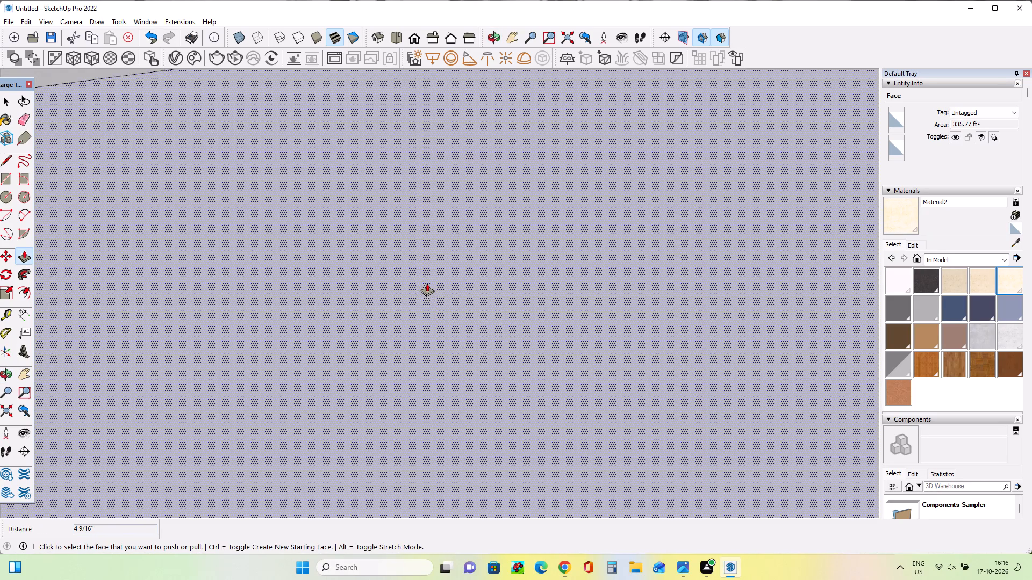
middle_click_drag(427, 289, 429, 303)
scroll(434, 315, "down", 1)
scroll(506, 315, "down", 19)
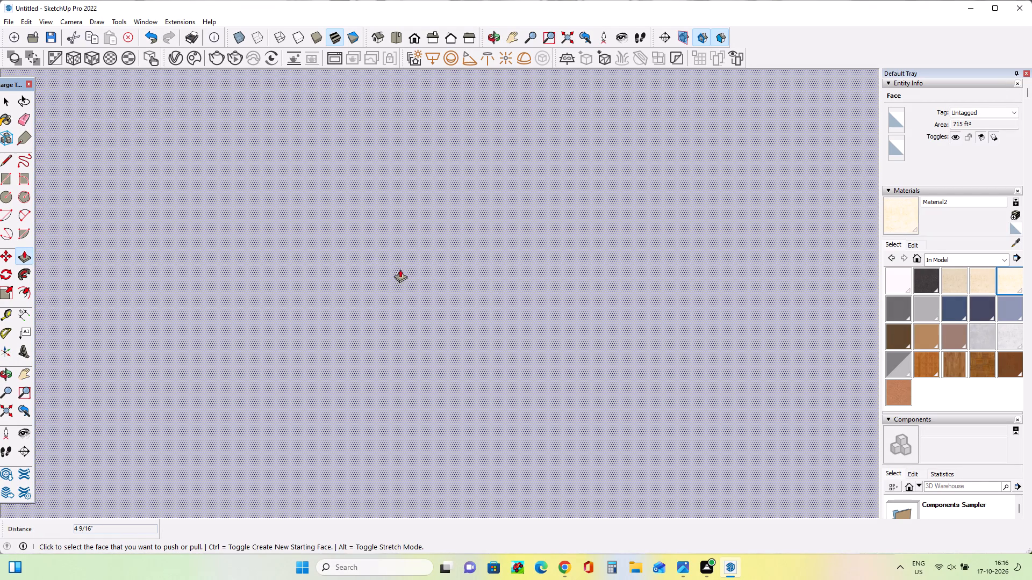
scroll(397, 263, "down", 5)
scroll(332, 45, "down", 4)
scroll(284, 246, "down", 16)
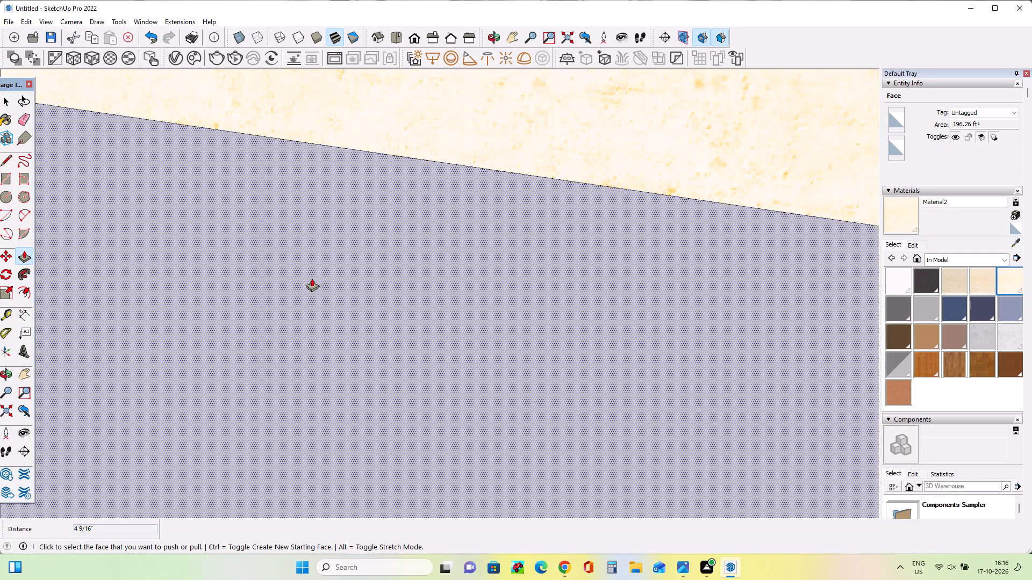
scroll(312, 278, "down", 7)
scroll(373, 294, "down", 7)
scroll(424, 295, "down", 12)
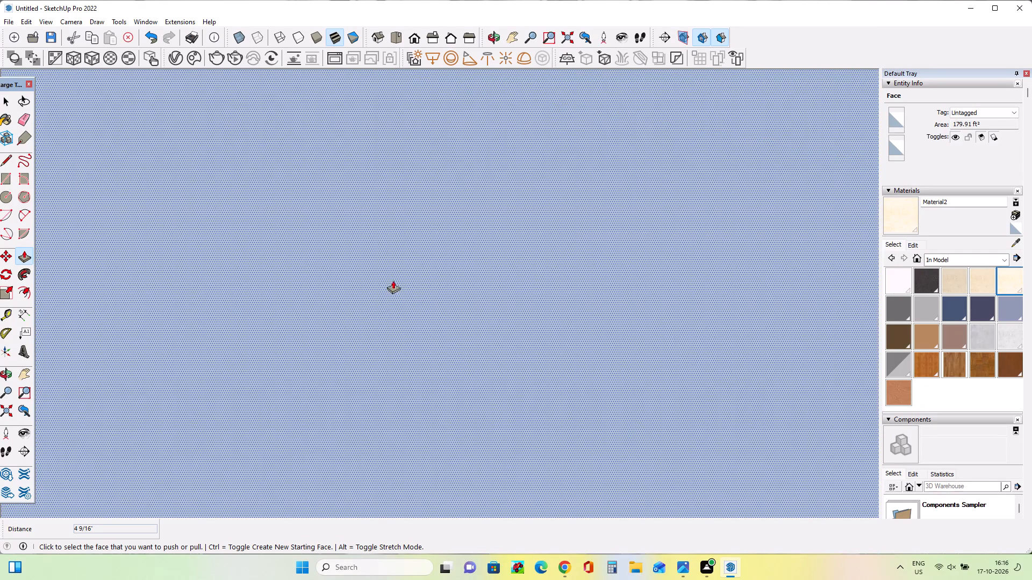
scroll(389, 277, "down", 5)
scroll(226, 255, "down", 20)
scroll(226, 255, "down", 4)
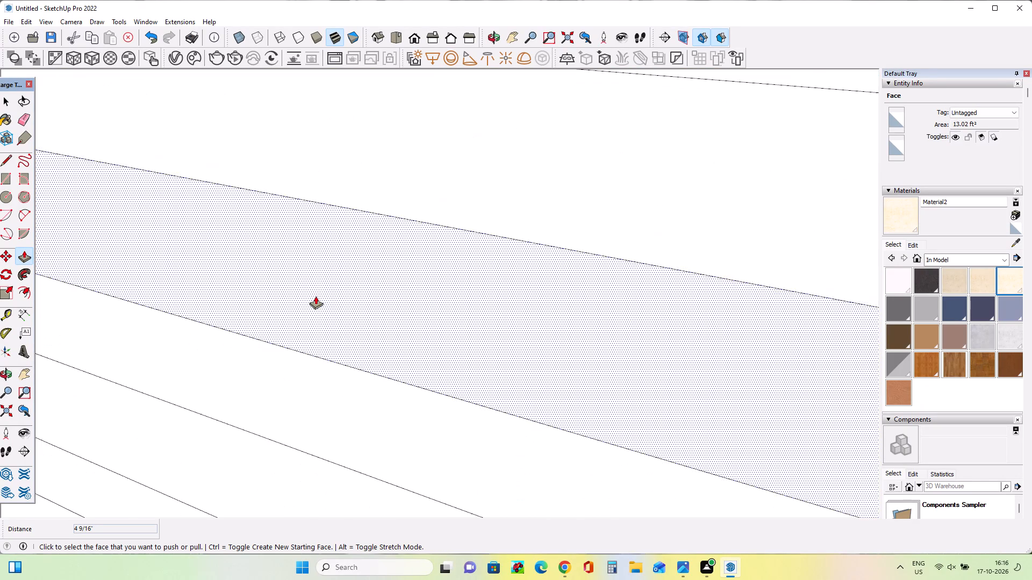
scroll(316, 296, "down", 20)
scroll(316, 296, "down", 8)
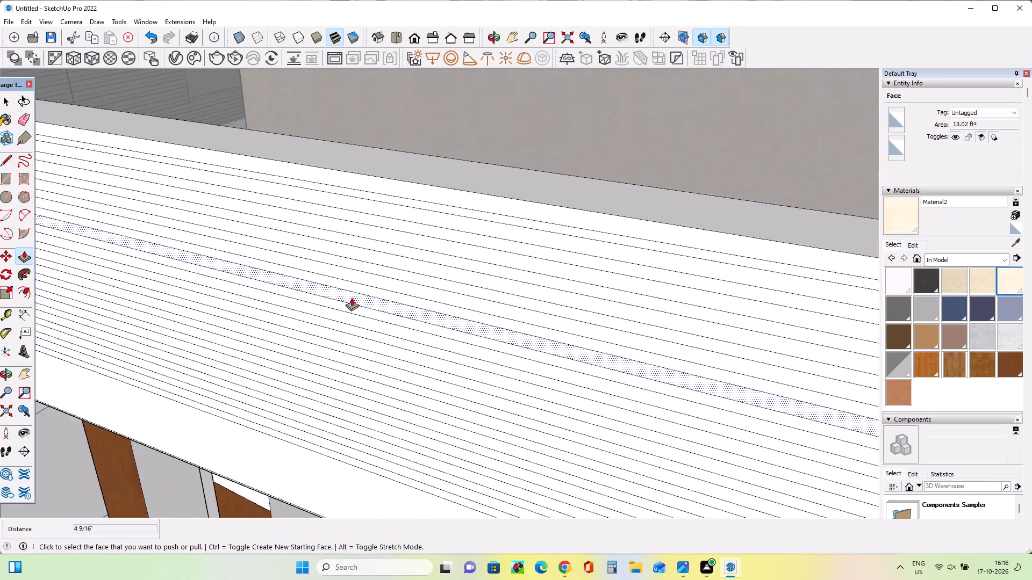
scroll(352, 298, "down", 17)
scroll(352, 298, "down", 4)
middle_click_drag(376, 329, 398, 324)
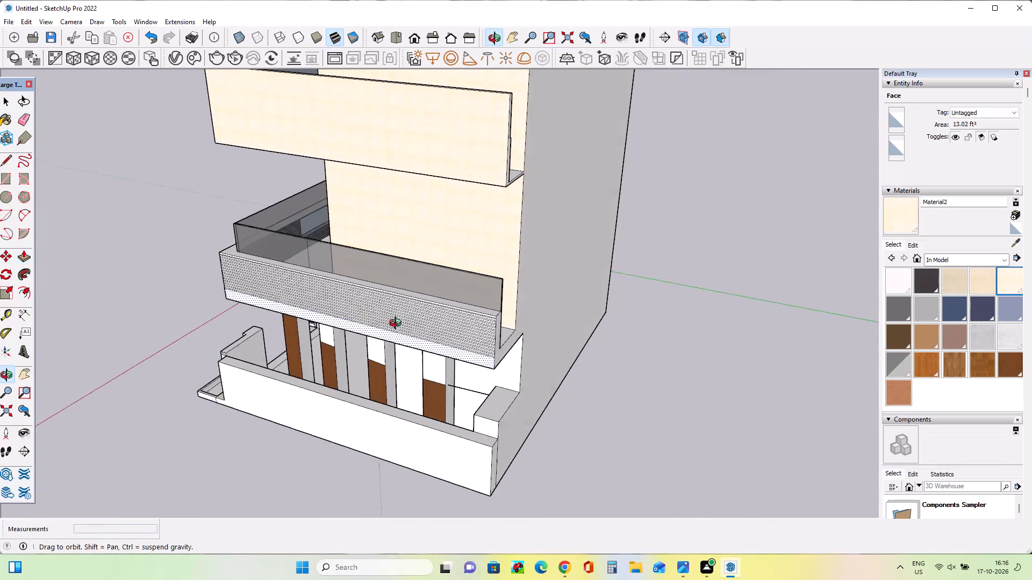
middle_click_drag(398, 324, 686, 349)
scroll(385, 326, "up", 1)
middle_click_drag(385, 325, 569, 251)
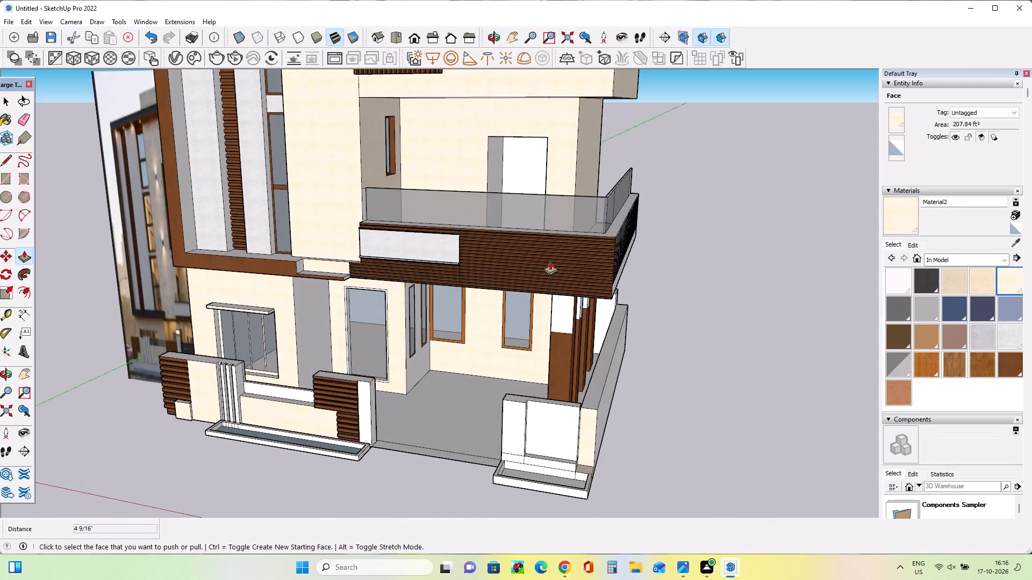
scroll(389, 303, "up", 3)
middle_click_drag(448, 398, 510, 320)
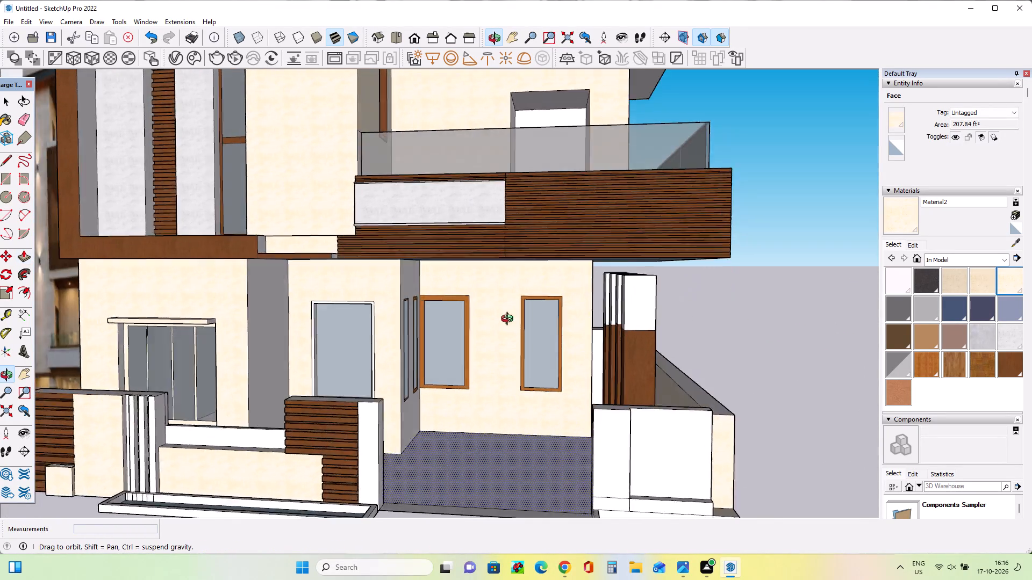
middle_click_drag(510, 320, 525, 311)
scroll(207, 481, "up", 4)
middle_click_drag(252, 422, 259, 547)
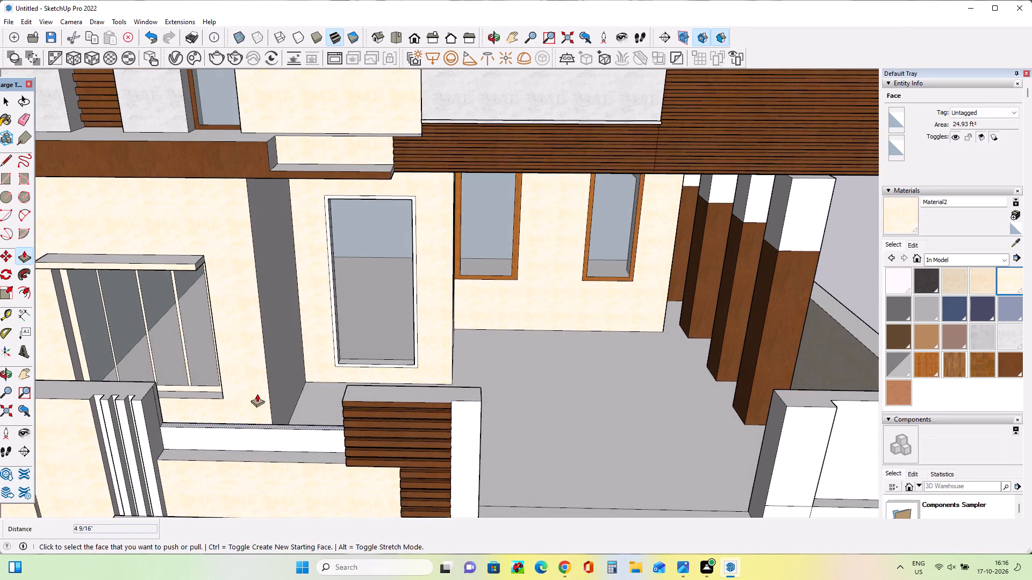
middle_click_drag(260, 397, 291, 495)
scroll(302, 466, "up", 2)
middle_click_drag(340, 452, 326, 251)
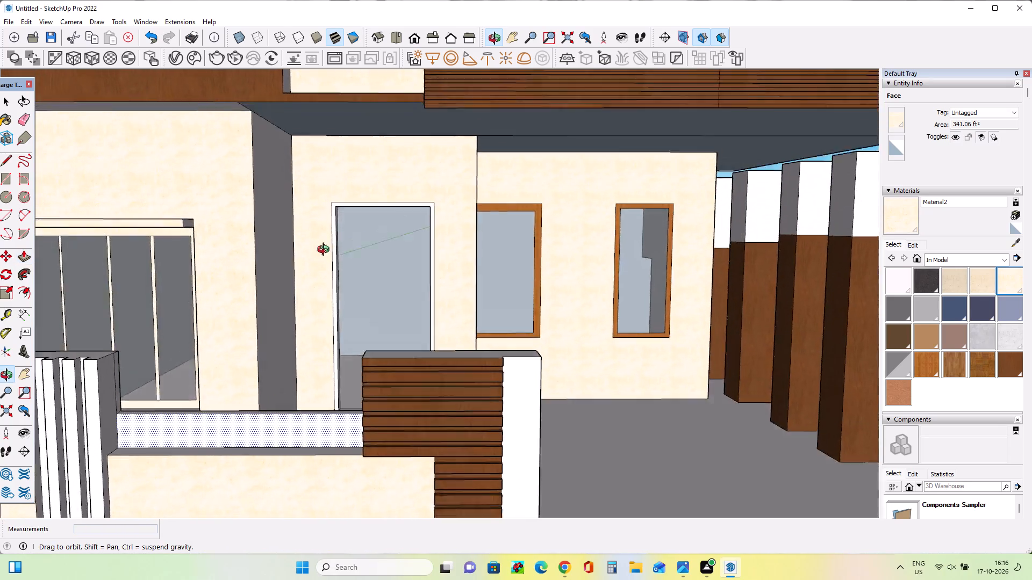
middle_click_drag(326, 251, 332, 236)
middle_click_drag(388, 393, 495, 510)
scroll(388, 394, "down", 1)
scroll(338, 463, "up", 3)
left_click(348, 464)
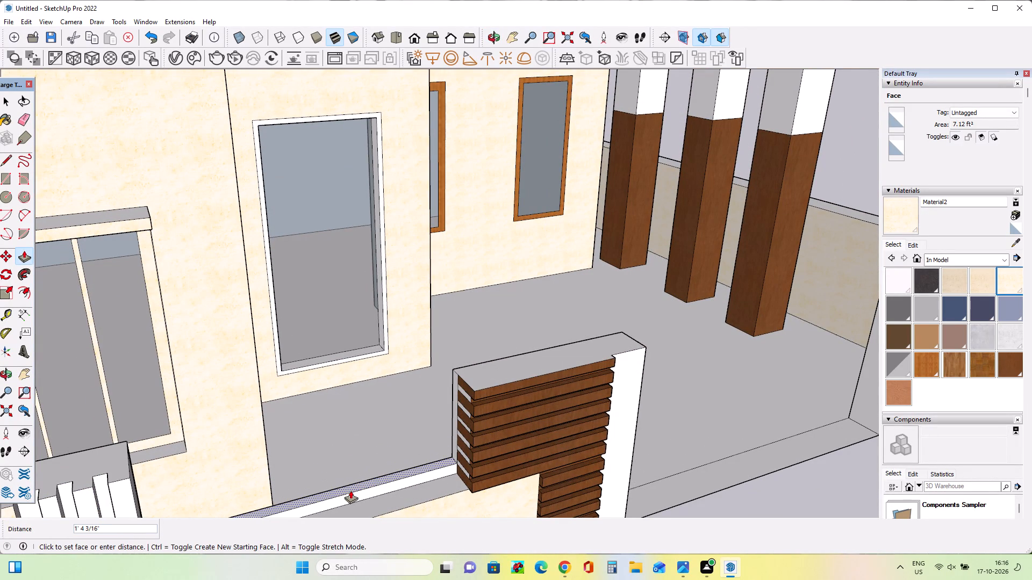
left_click(387, 500)
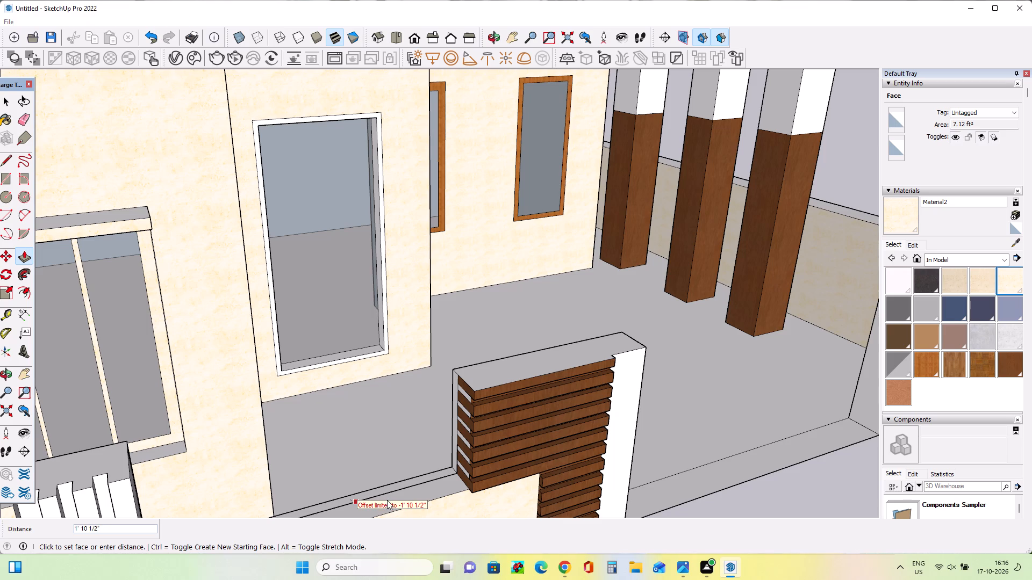
middle_click_drag(515, 476, 205, 461)
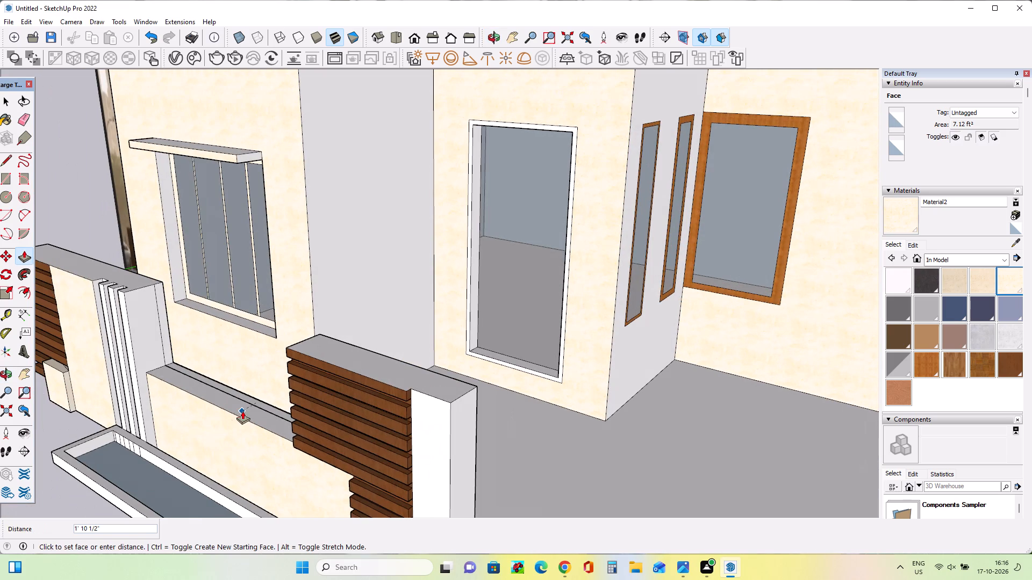
left_click(242, 411)
Draw three stacked rectangles about 6 7/16" wide on the opening's side face beside the vertical fins, the bottom about 7 5/8" and top about 8 7/8" high.
middle_click_drag(304, 409, 317, 434)
scroll(150, 374, "up", 7)
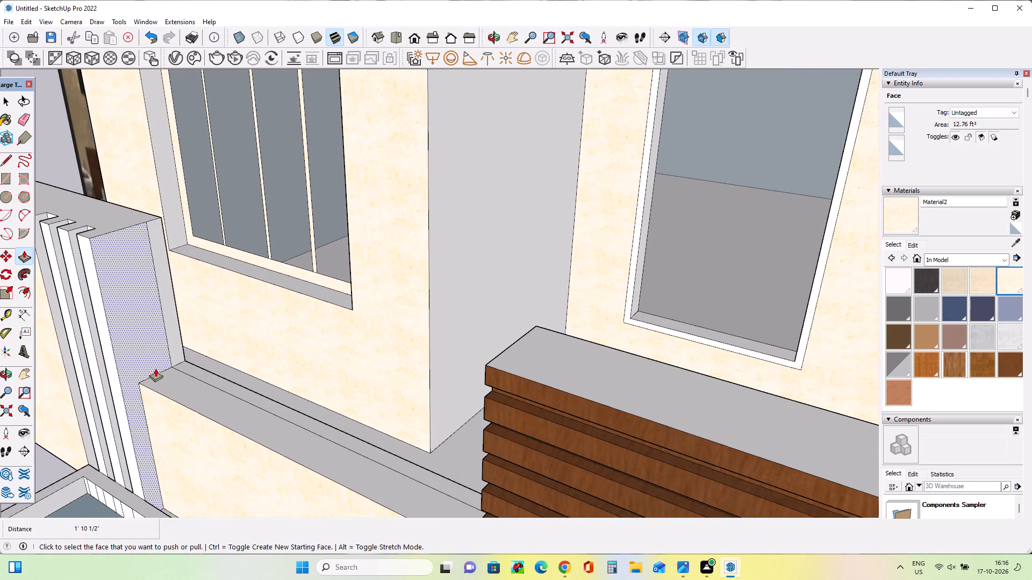
left_click(6, 176)
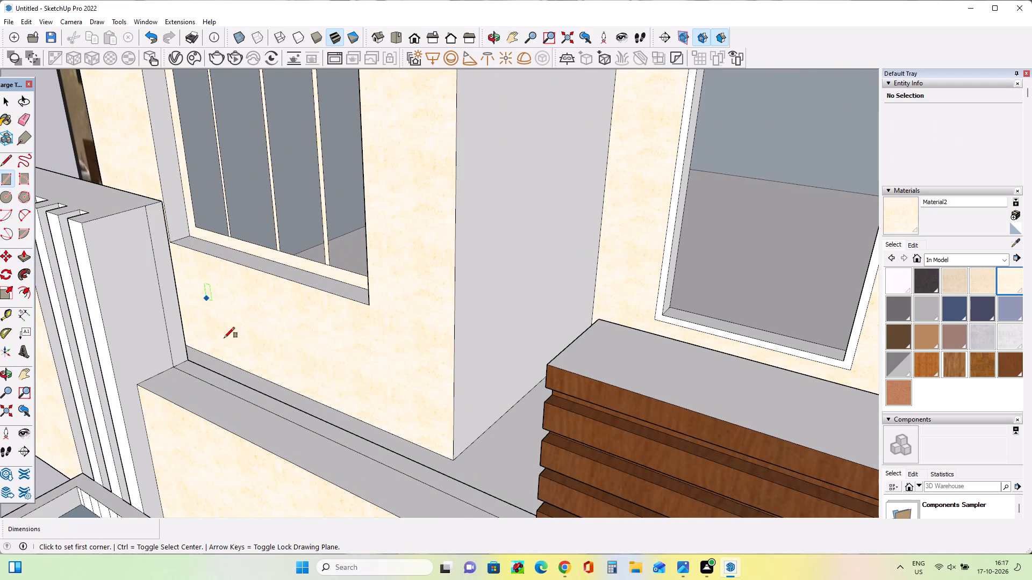
left_click(171, 346)
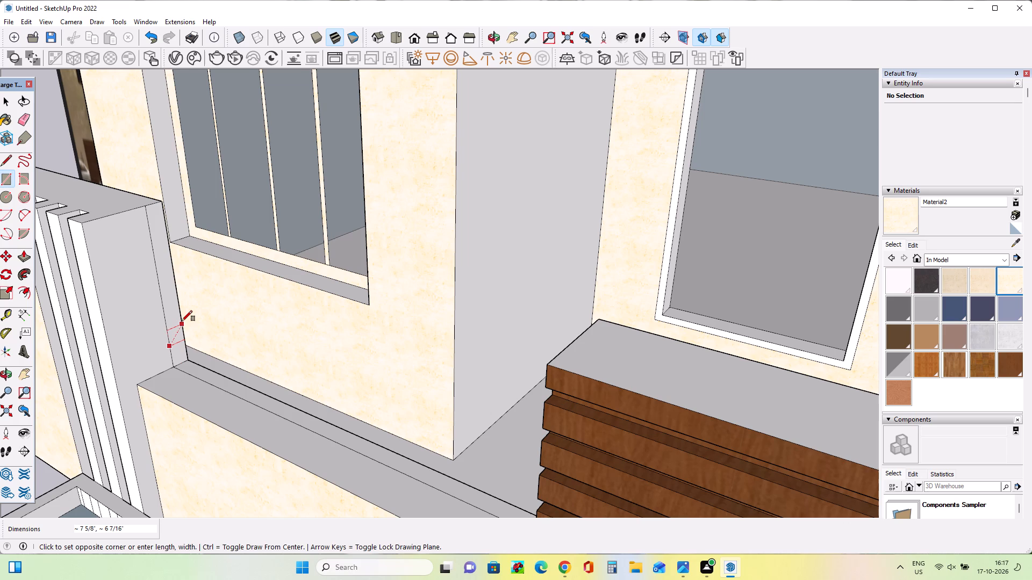
left_click(182, 321)
left_click(163, 309)
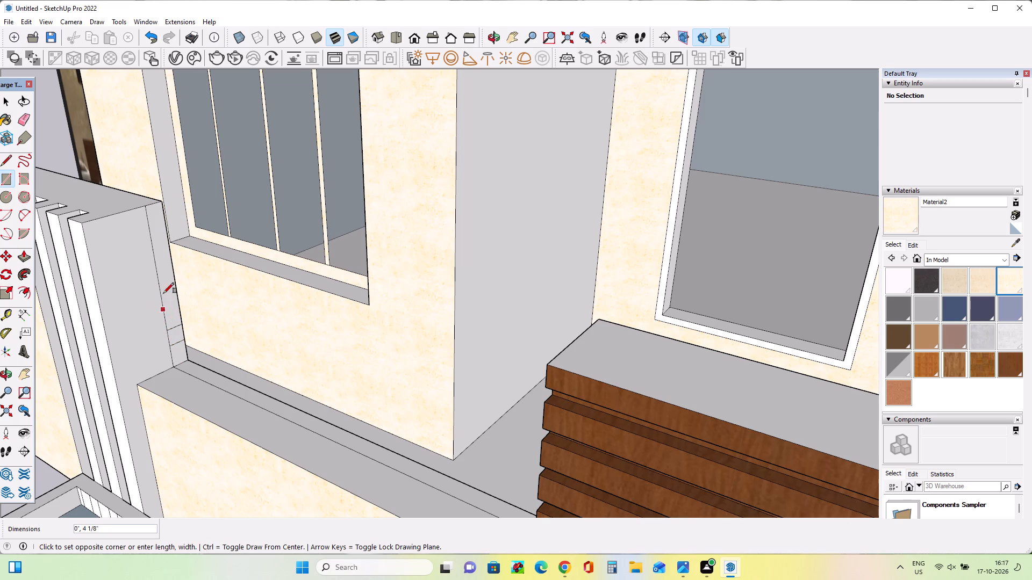
left_click(171, 280)
left_click(151, 248)
key("Escape")
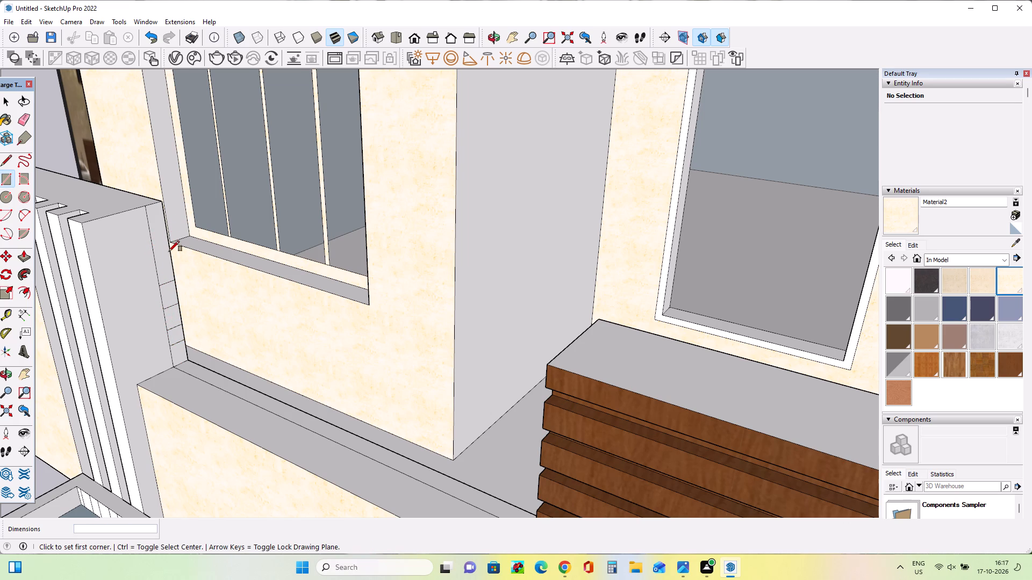
left_click(157, 271)
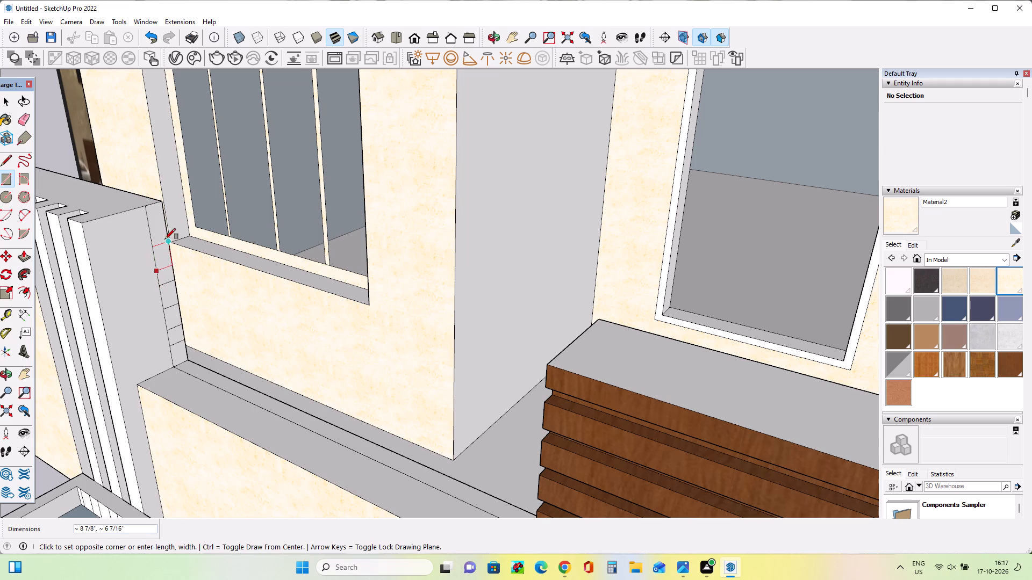
left_click(166, 238)
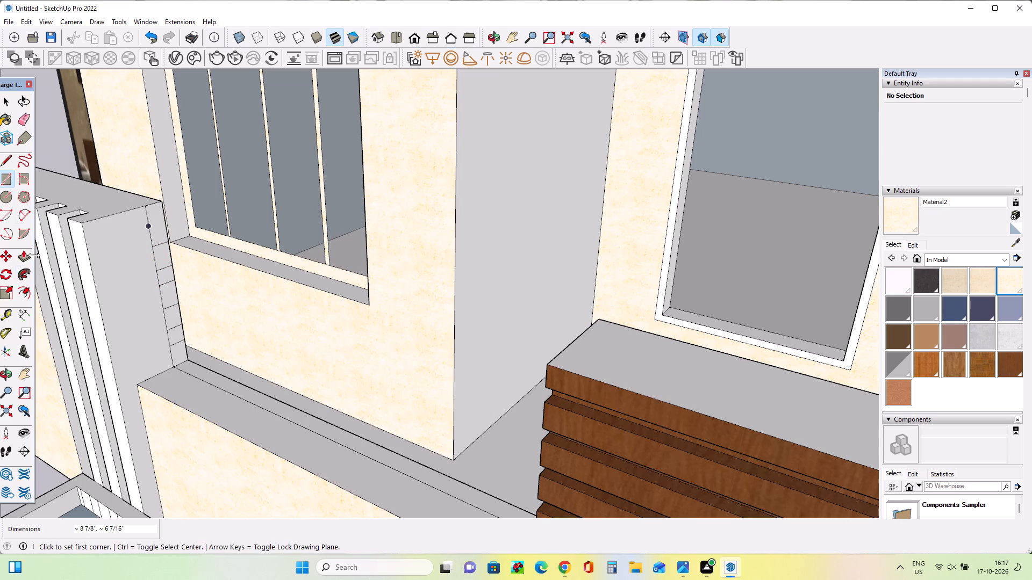
Push/Pull the three rectangles across the opening toward the wood-strip block as horizontal rails, the top about 12' 9 3/8" and the middle about 12' 8 1/2".
left_click(27, 256)
left_click(169, 256)
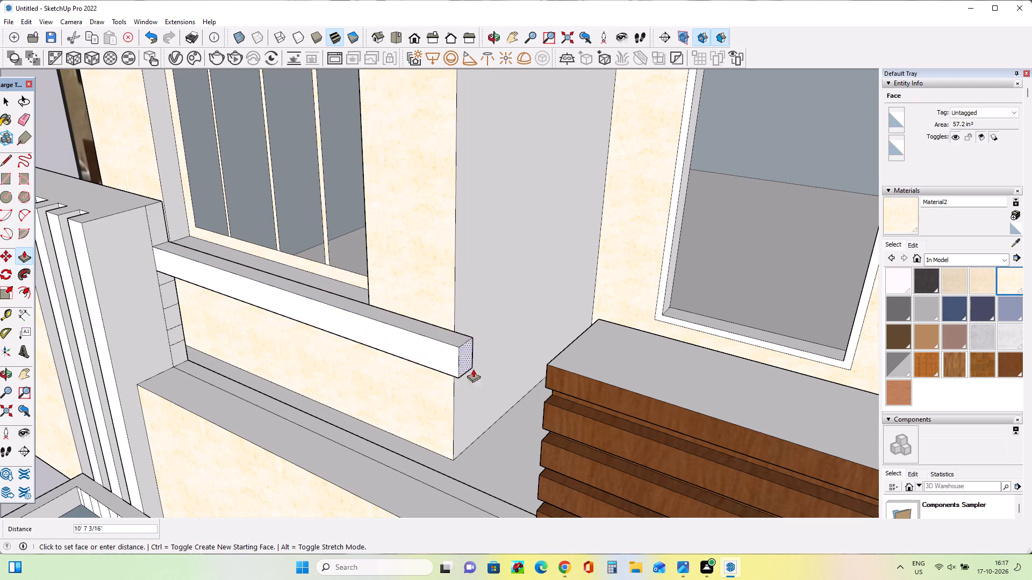
left_click(567, 383)
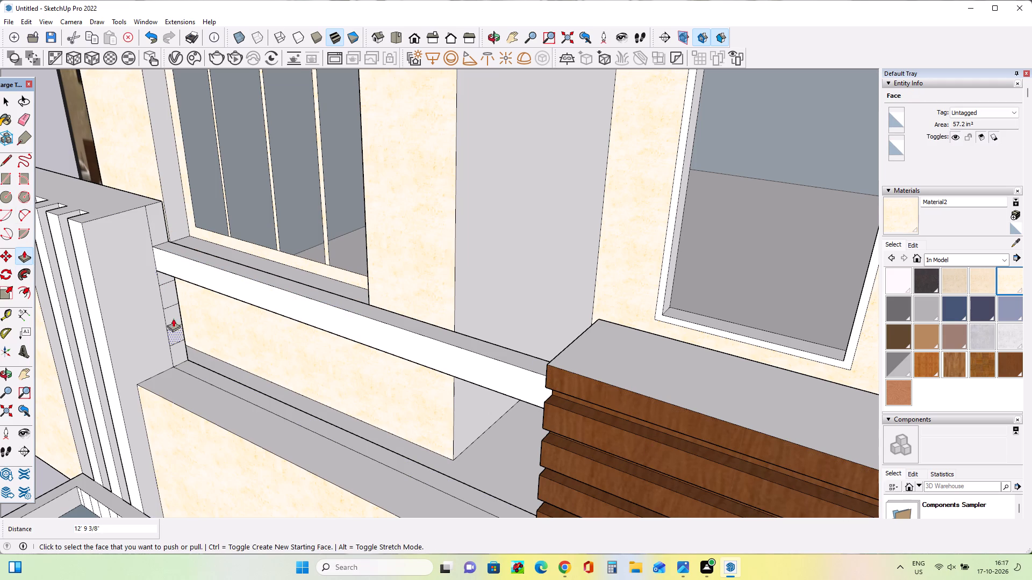
left_click(172, 299)
left_click(564, 417)
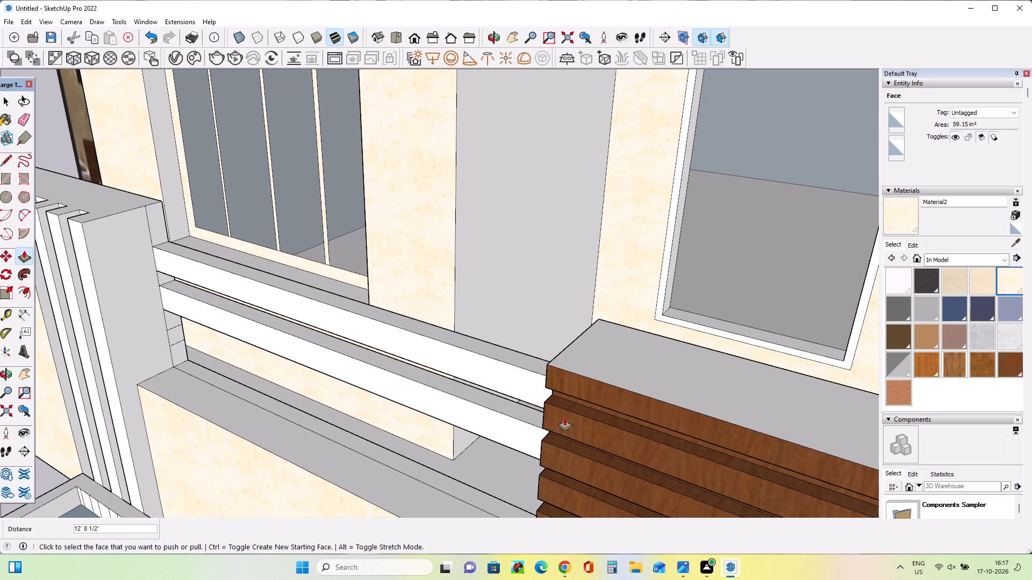
left_click(175, 336)
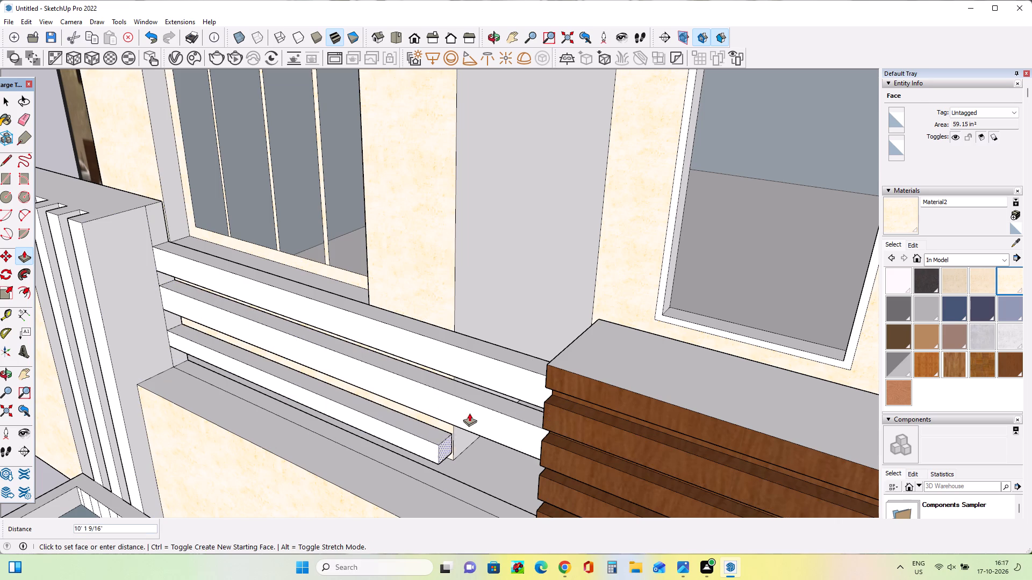
left_click(568, 445)
middle_click_drag(2, 416, 155, 423)
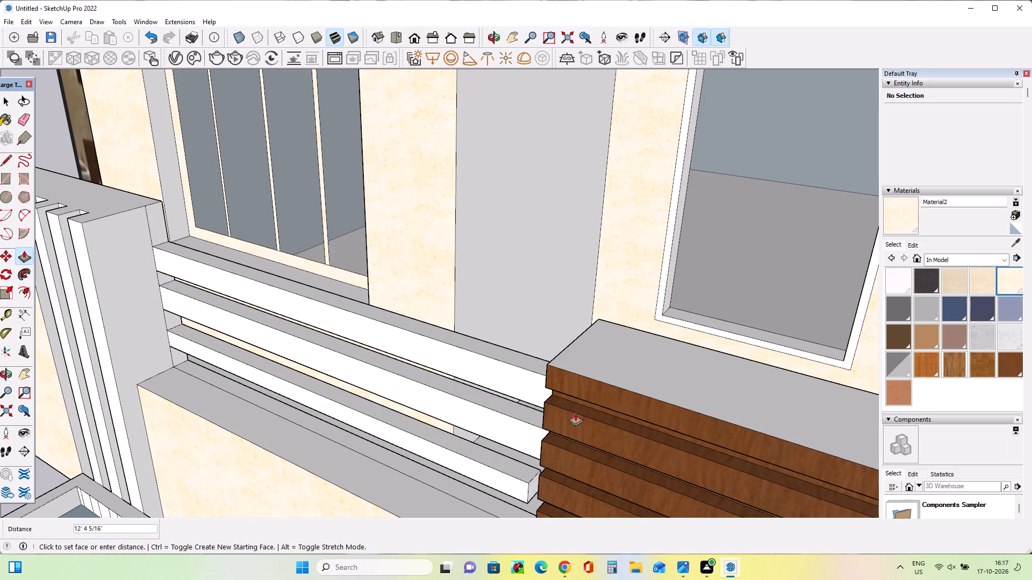
left_click(601, 417)
middle_click_drag(18, 295, 196, 266)
Erase the leftover vertical edges above and between the three rails on the opening's side face, undoing any erasure that removes faces.
left_click(21, 121)
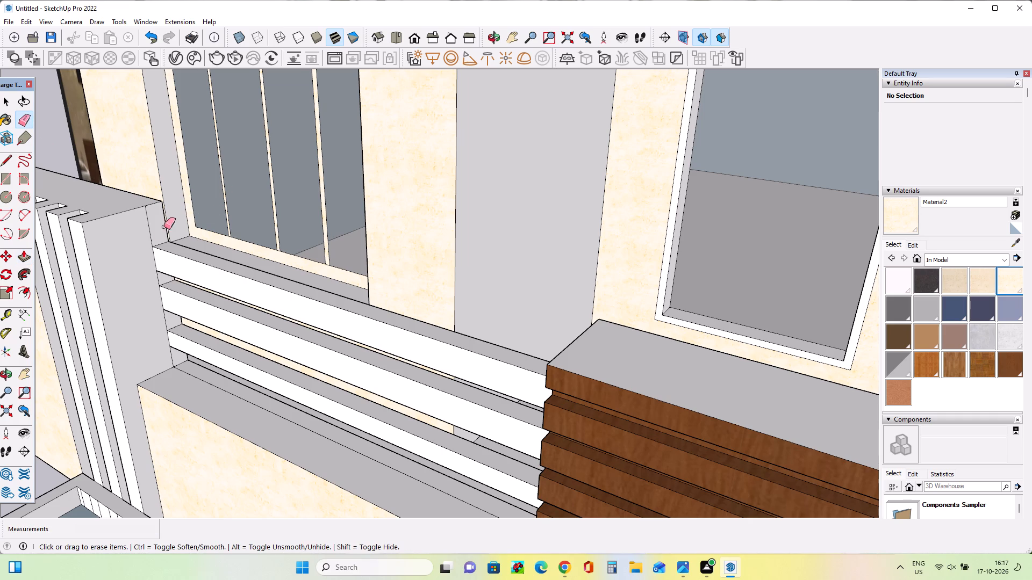
left_click_drag(150, 235, 161, 231)
left_click_drag(159, 283, 169, 280)
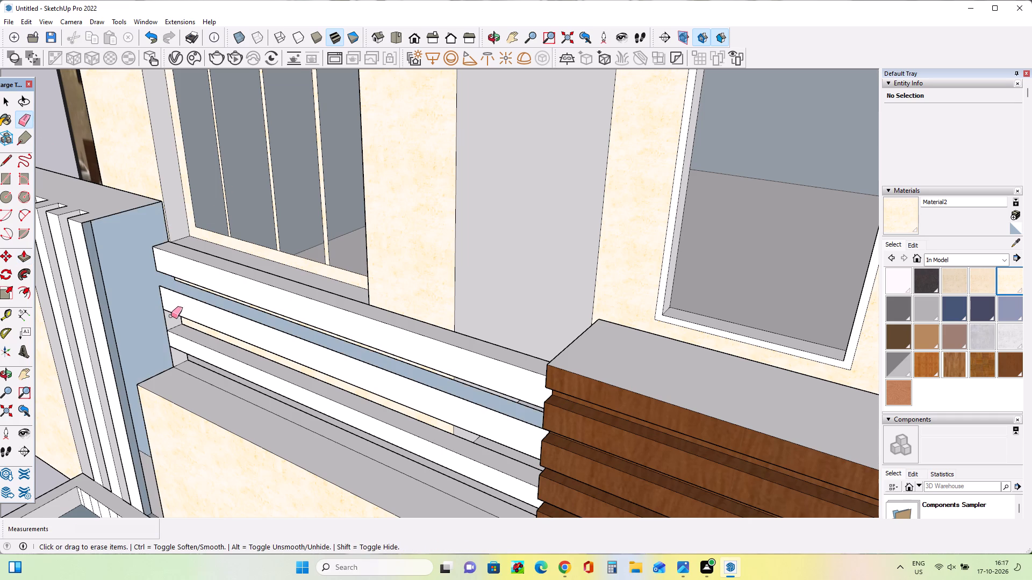
key("ctrl+z")
scroll(159, 291, "up", 6)
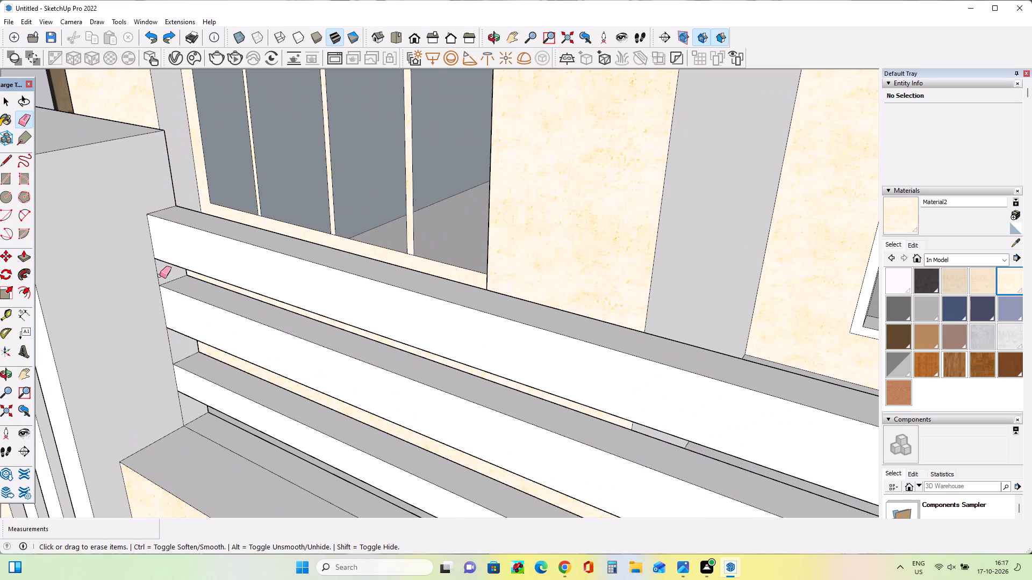
left_click(159, 275)
left_click(171, 343)
left_click(170, 349)
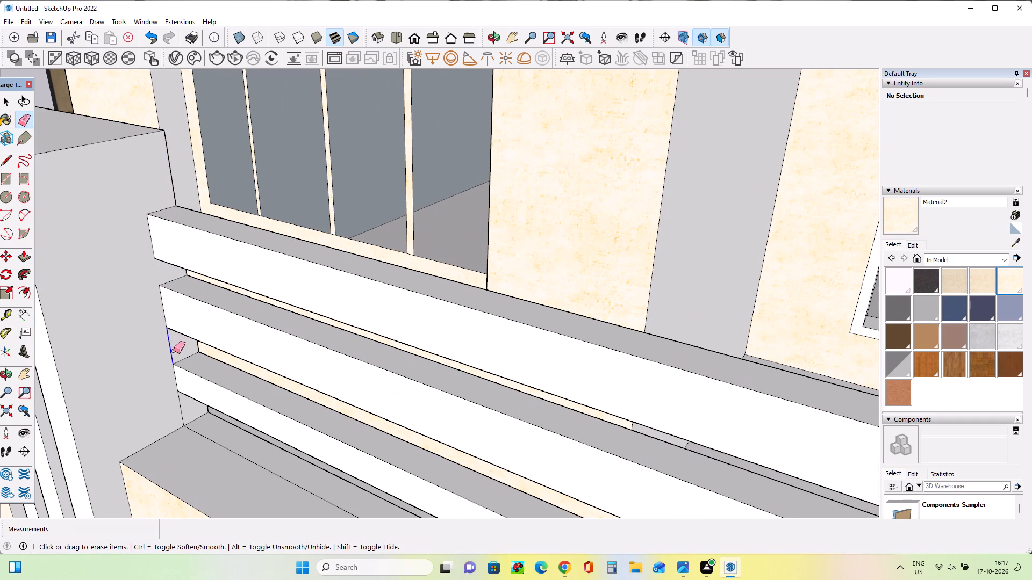
left_click(183, 414)
left_click(198, 433)
Extend the free ends of the top rail about 6 3/16" and the middle rail about 7 1/16" into the wood-strip block.
scroll(127, 376, "down", 3)
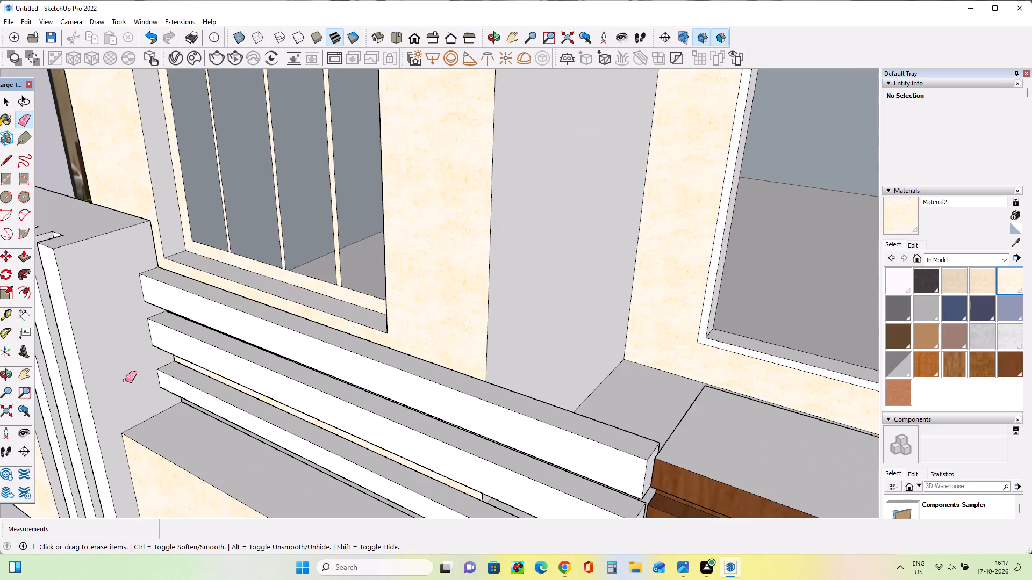
scroll(125, 380, "down", 10)
scroll(125, 380, "up", 1)
scroll(125, 380, "down", 9)
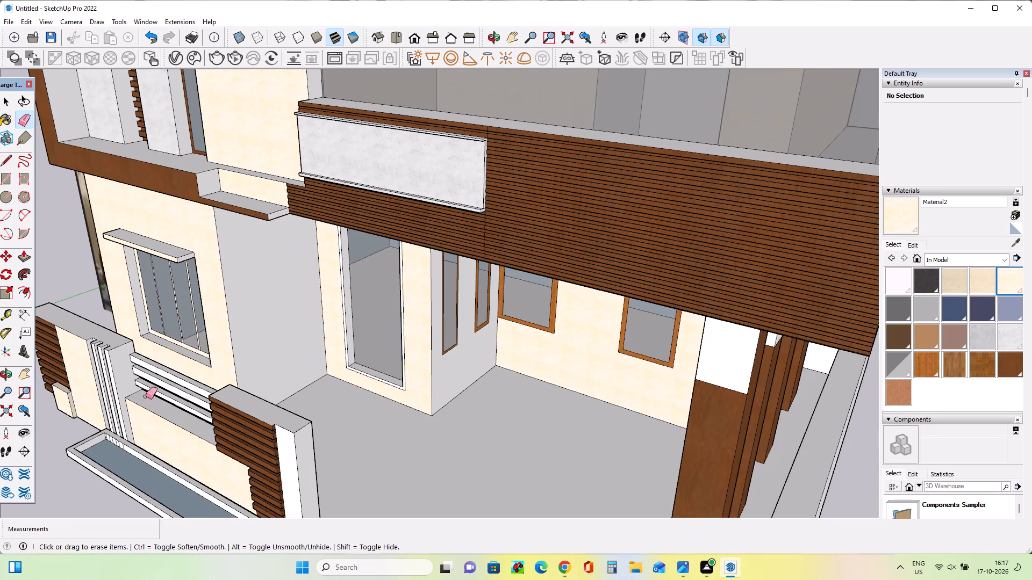
middle_click_drag(188, 402, 303, 314)
scroll(274, 376, "up", 3)
scroll(315, 393, "down", 1)
middle_click_drag(320, 408, 297, 450)
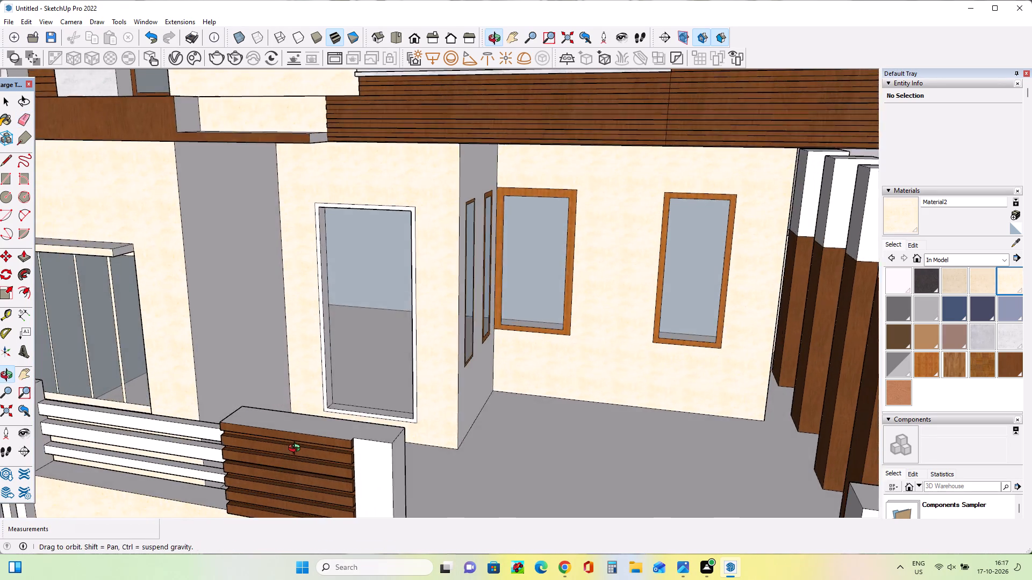
middle_click_drag(297, 450, 261, 462)
middle_click_drag(163, 409, 250, 275)
scroll(259, 275, "down", 2)
scroll(263, 277, "up", 1)
scroll(264, 277, "down", 1)
middle_click_drag(312, 320, 352, 383)
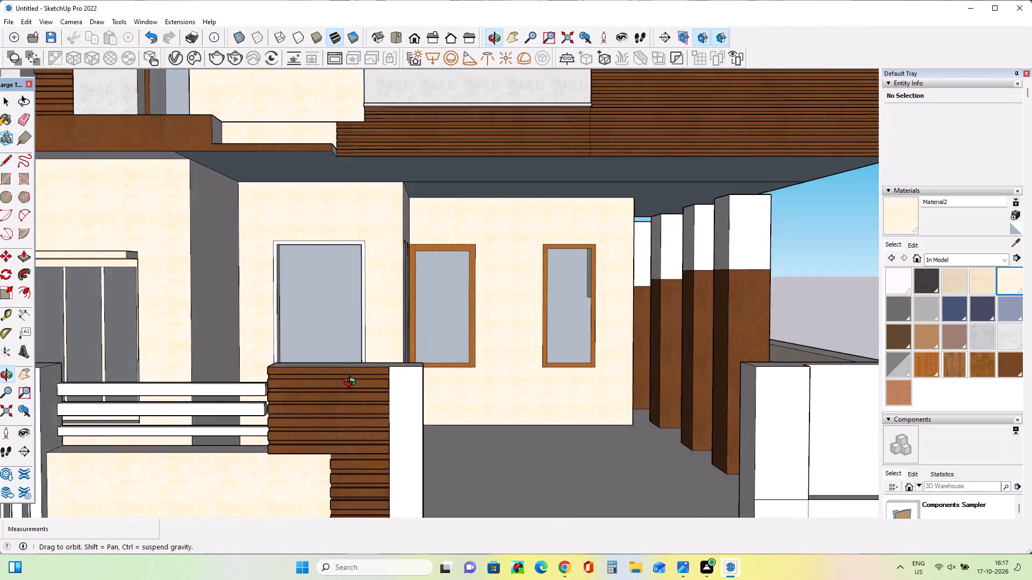
middle_click_drag(352, 383, 407, 394)
scroll(303, 449, "up", 8)
middle_click_drag(328, 438, 323, 439)
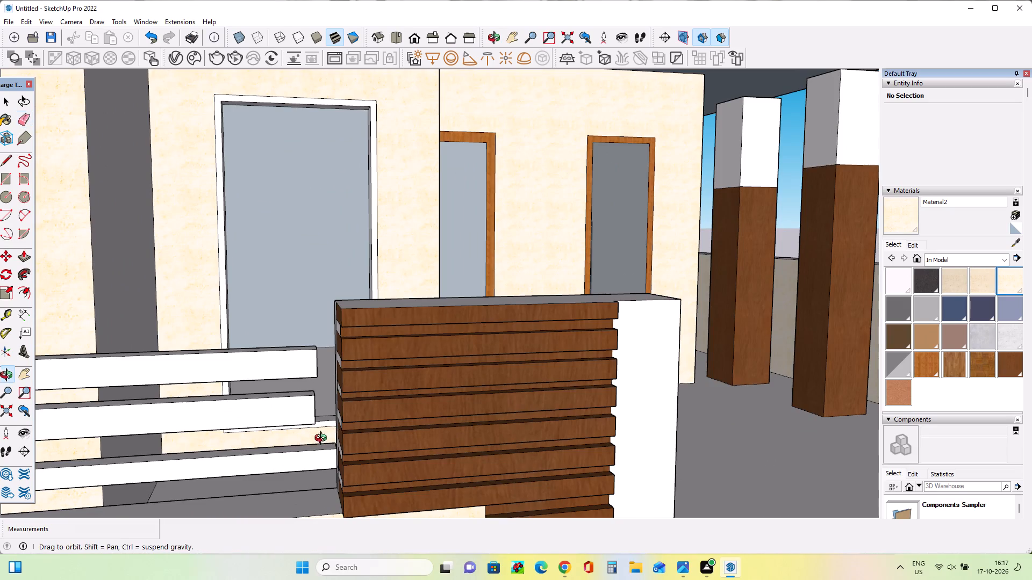
middle_click_drag(323, 439, 286, 453)
left_click(20, 258)
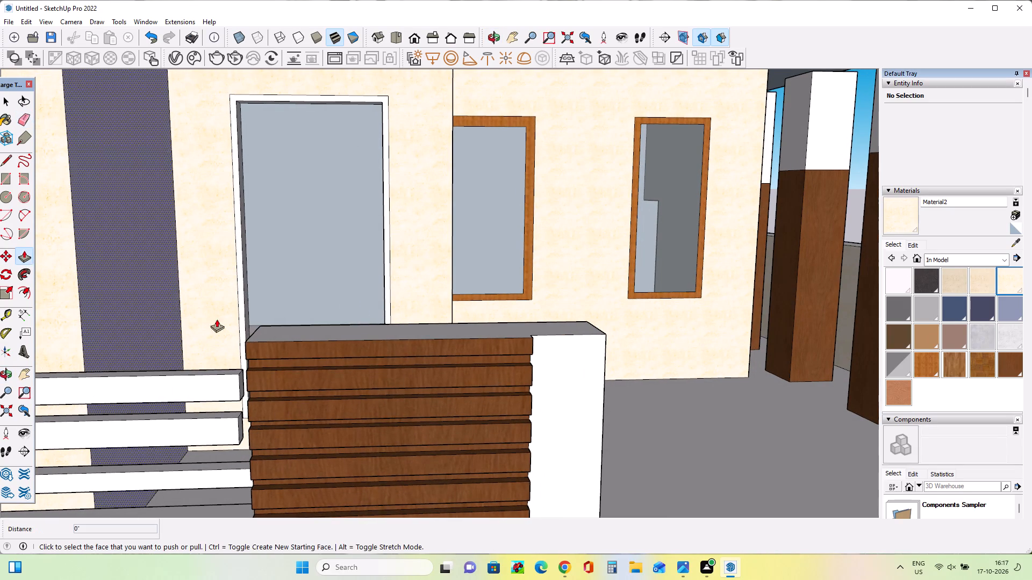
left_click(243, 386)
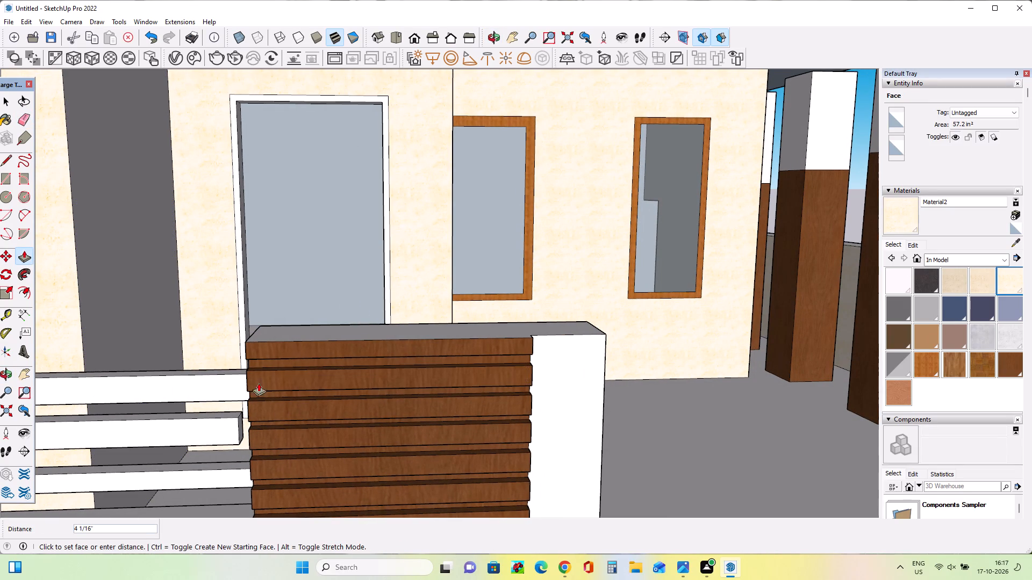
left_click(267, 383)
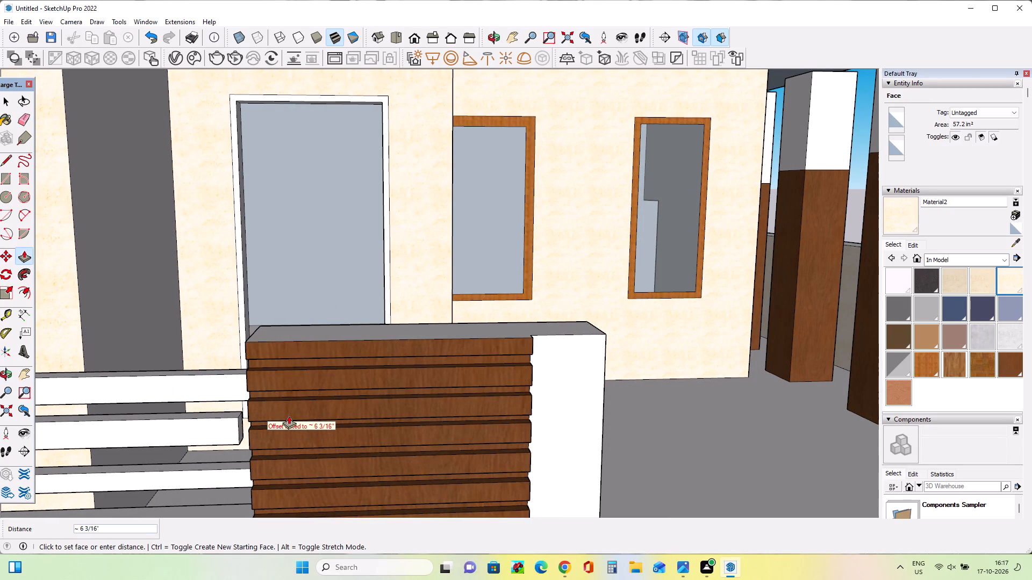
left_click(289, 416)
left_click(241, 431)
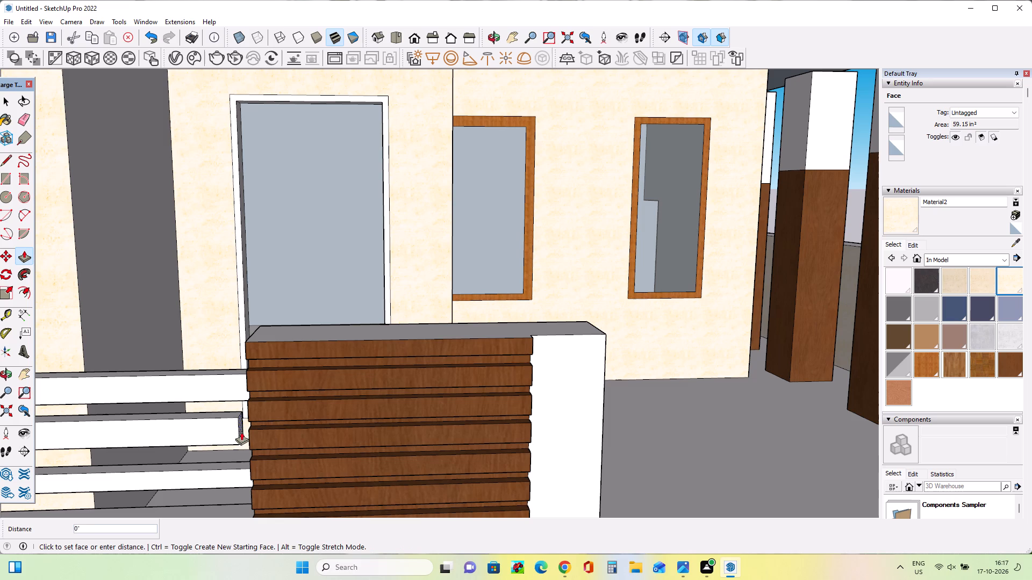
left_click(290, 432)
Paint the front faces of the three horizontal rails with the Asphalt New material.
scroll(477, 227, "down", 8)
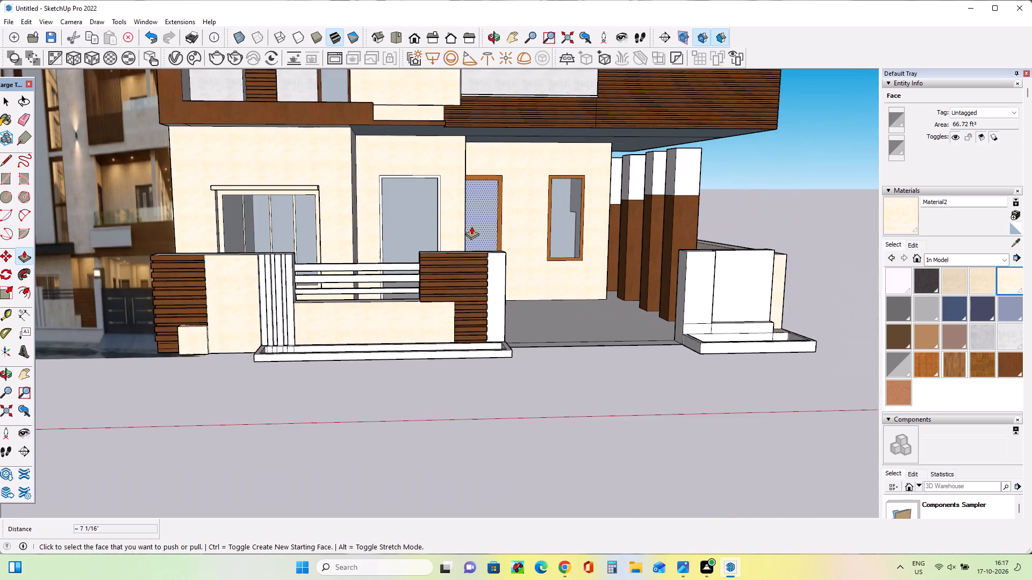
scroll(469, 227, "down", 1)
scroll(387, 226, "up", 4)
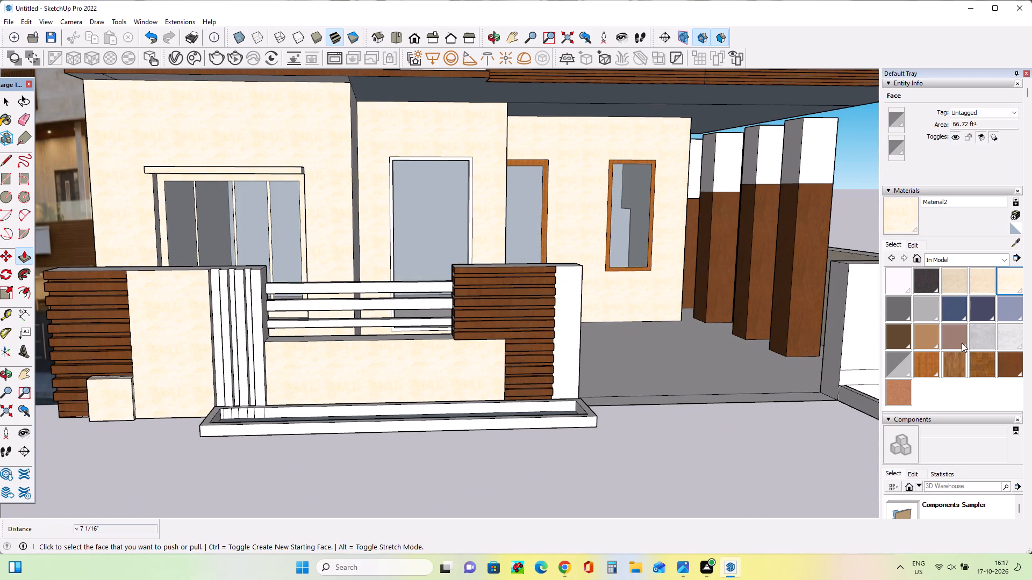
left_click(918, 282)
left_click(363, 291)
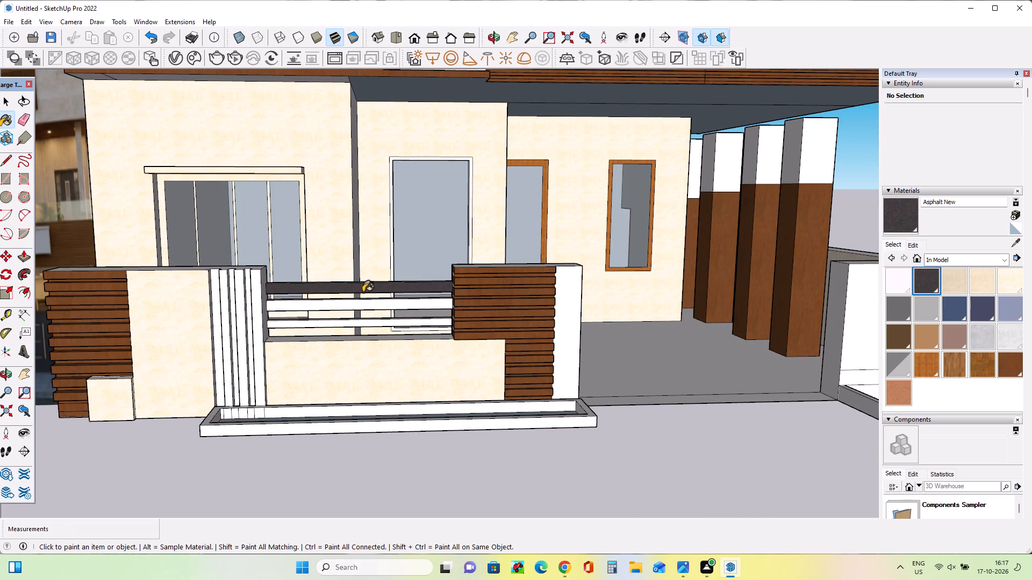
left_click(363, 303)
left_click(368, 325)
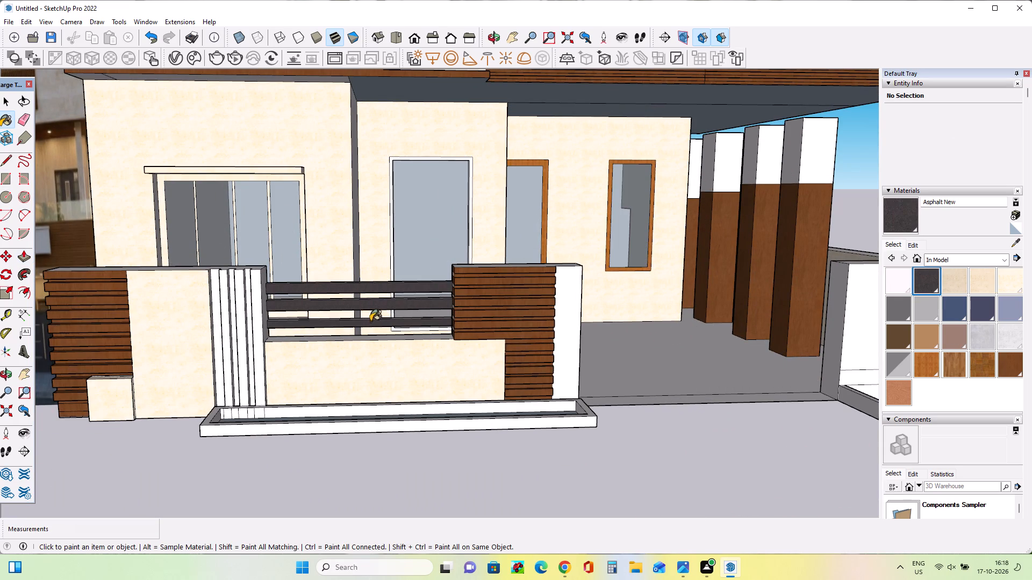
Pull the bottom rail's underside down 1 1/8" to thicken the rail.
scroll(381, 331, "up", 3)
middle_click_drag(381, 327, 399, 371)
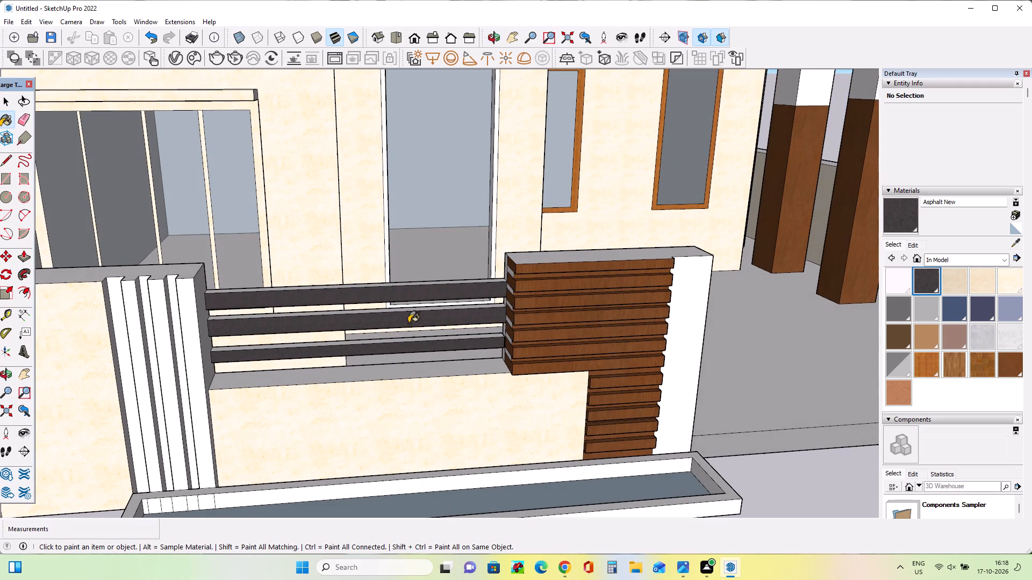
left_click(25, 264)
middle_click_drag(257, 385, 242, 274)
scroll(259, 327, "up", 2)
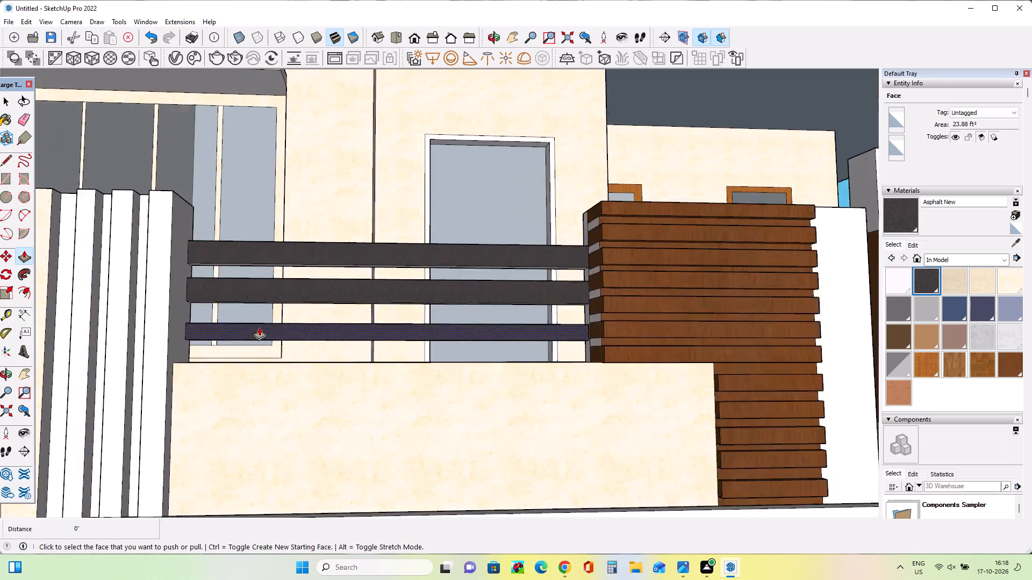
scroll(259, 327, "up", 10)
middle_click_drag(270, 358, 267, 316)
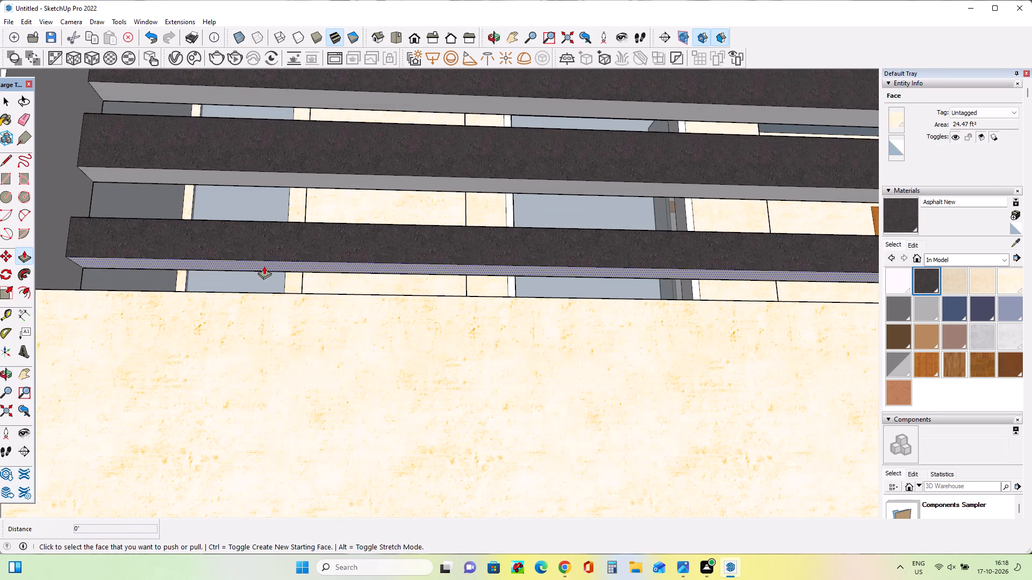
left_click(264, 266)
left_click(264, 273)
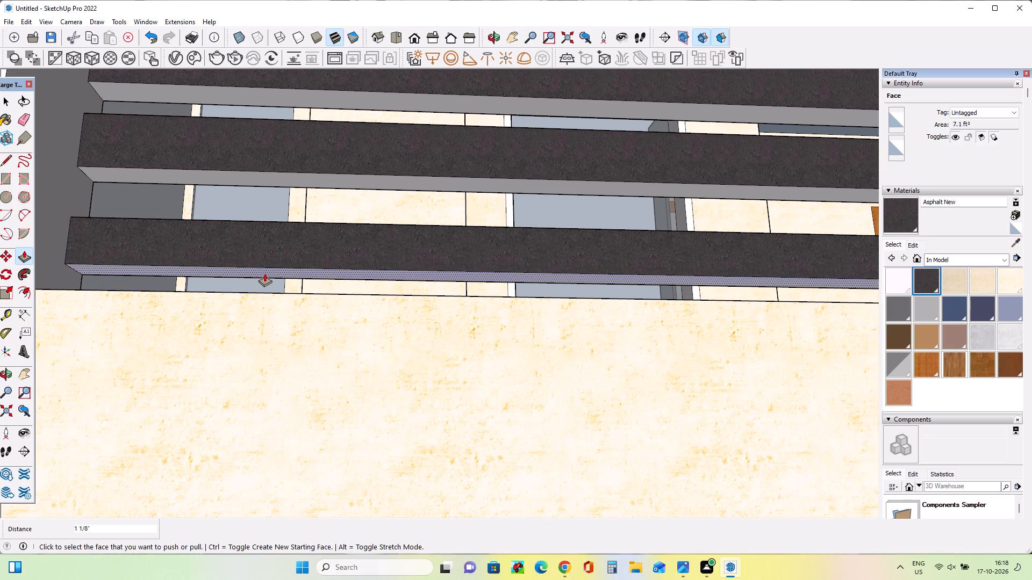
scroll(264, 273, "down", 9)
middle_click_drag(308, 285, 288, 388)
scroll(288, 388, "down", 4)
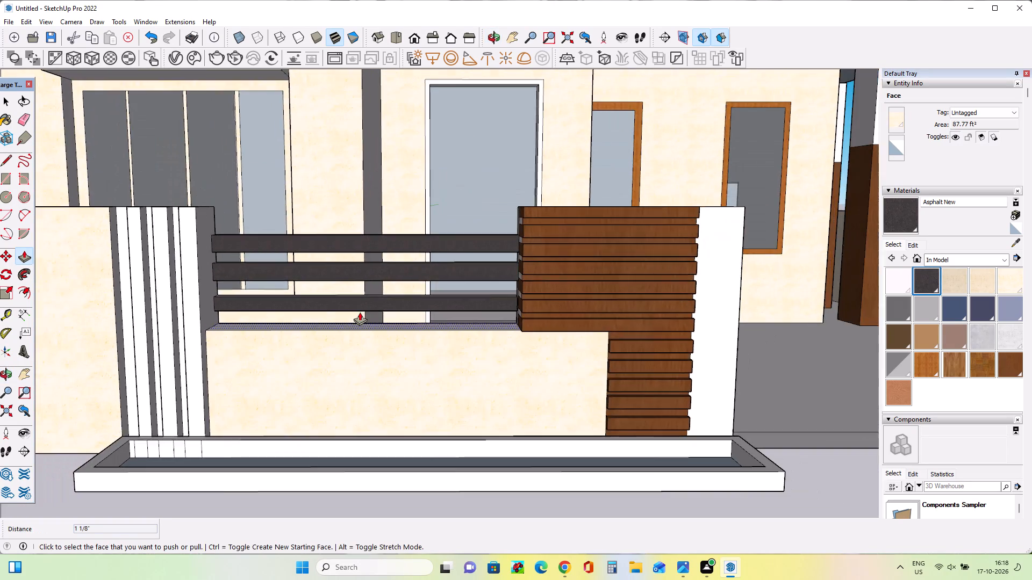
Paint the top faces of the three horizontal rails in the wall opening with the Asphalt New material.
middle_click_drag(360, 312, 333, 444)
left_click(928, 276)
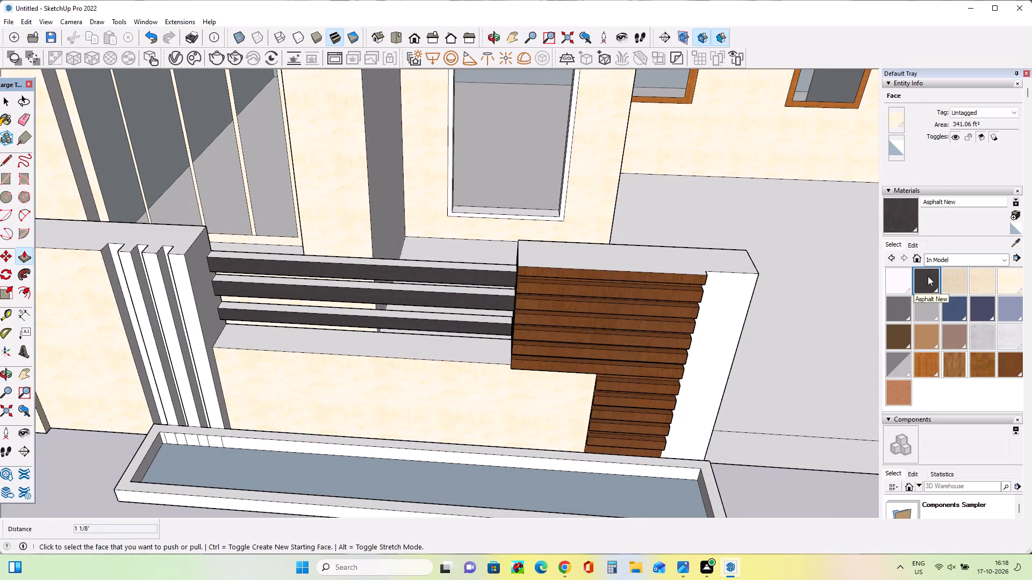
left_click(383, 267)
left_click(393, 266)
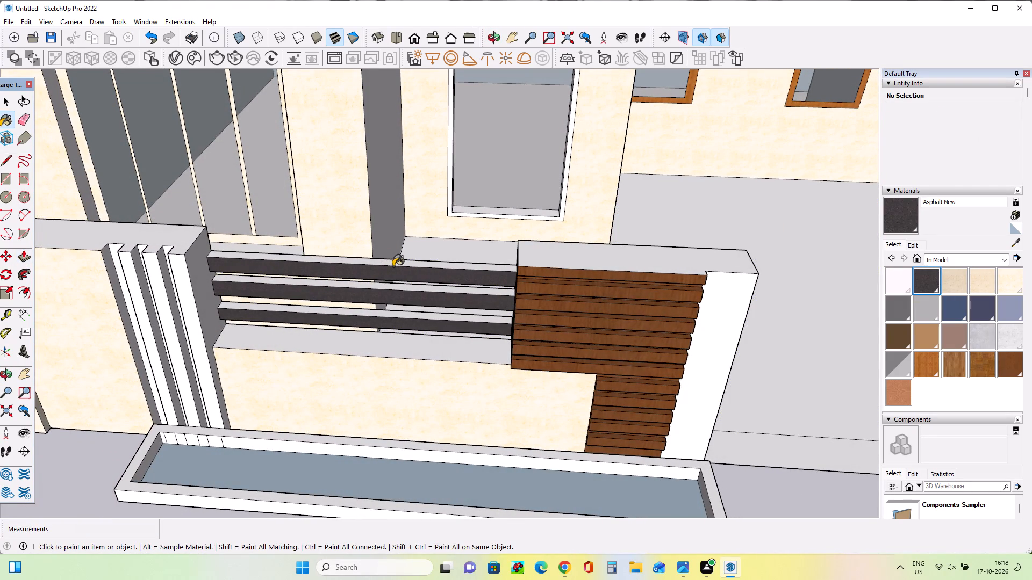
left_click(393, 264)
left_click(399, 288)
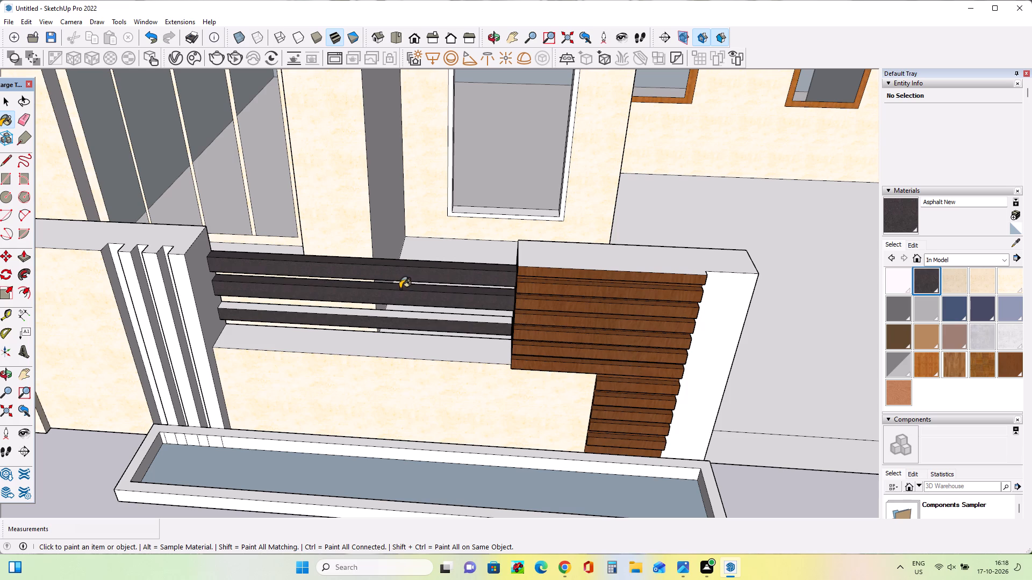
left_click(404, 315)
Paint the undersides of the three horizontal rails with the same Asphalt New material.
middle_click_drag(408, 318, 442, 130)
scroll(426, 277, "up", 8)
scroll(426, 305, "down", 4)
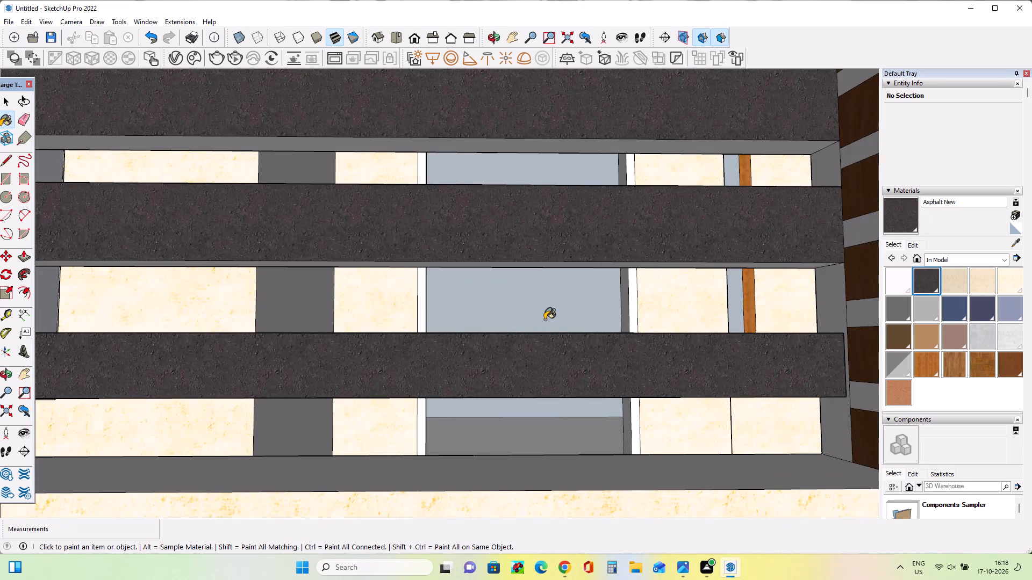
scroll(544, 320, "up", 2)
middle_click_drag(442, 349, 443, 249)
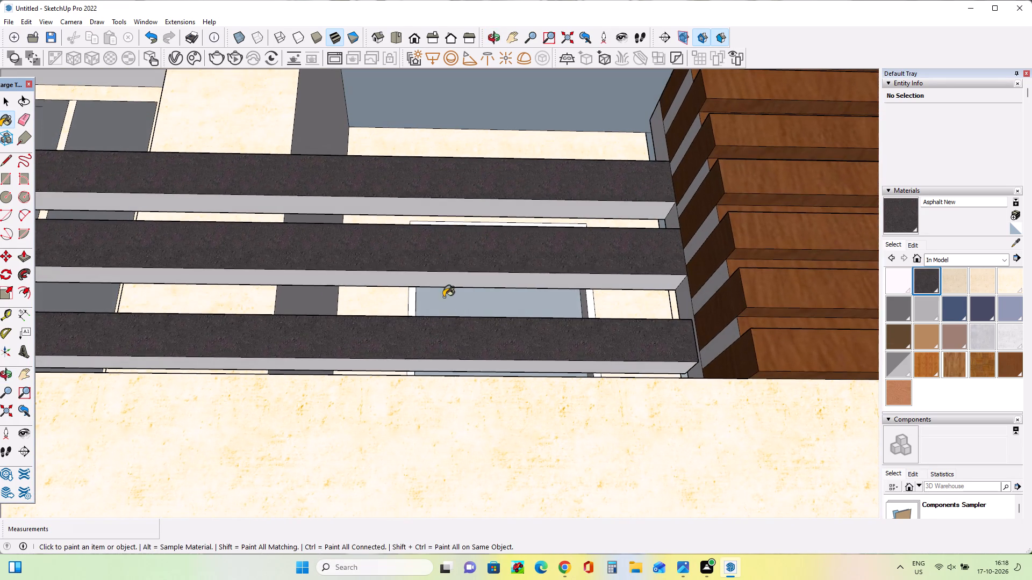
left_click(435, 368)
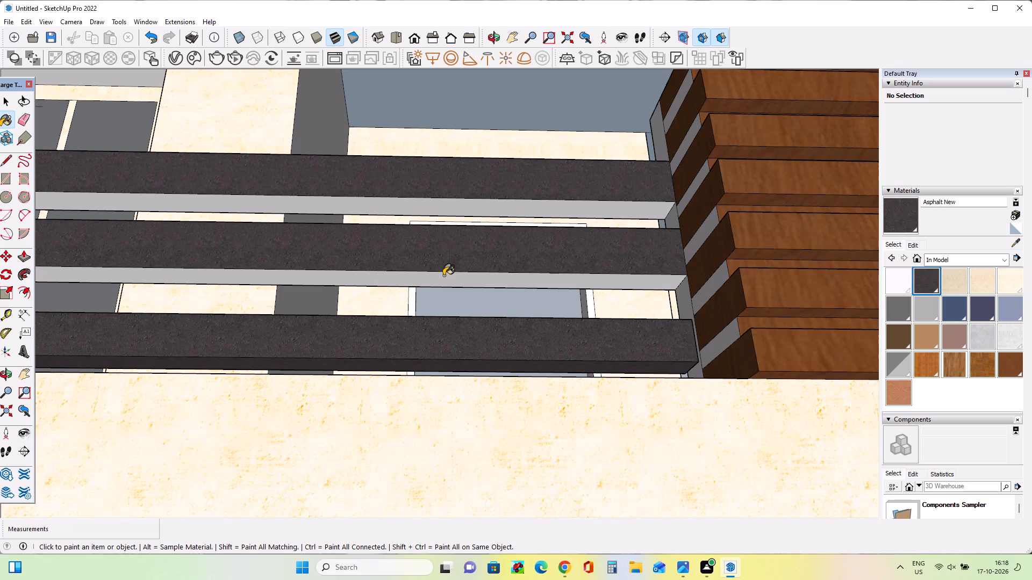
left_click(443, 275)
left_click(451, 199)
Compare the boundary walls and house front with the gate, wall and facade details in the reference photo.
scroll(456, 213, "down", 5)
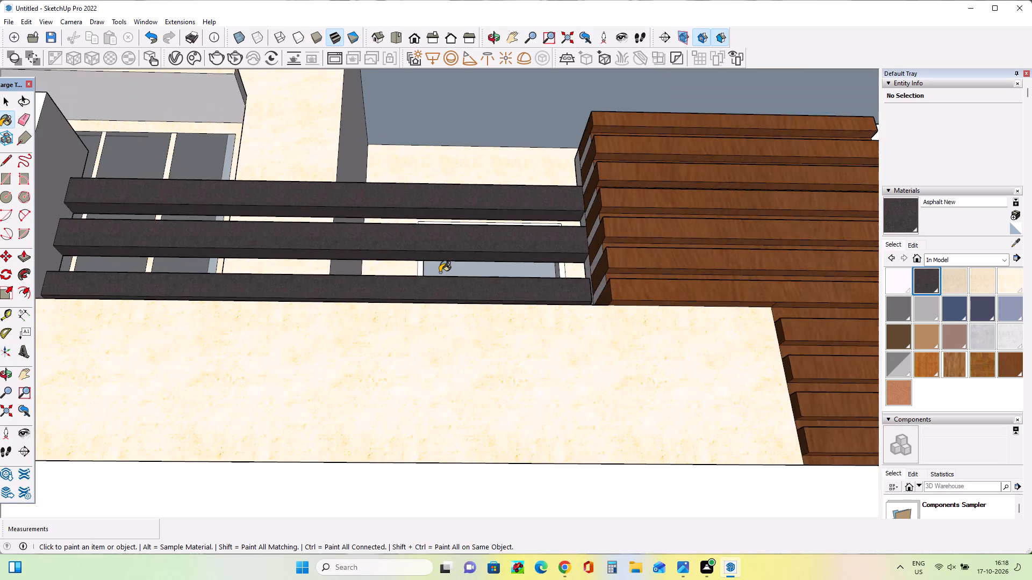
scroll(440, 272, "down", 14)
middle_click_drag(440, 272, 381, 465)
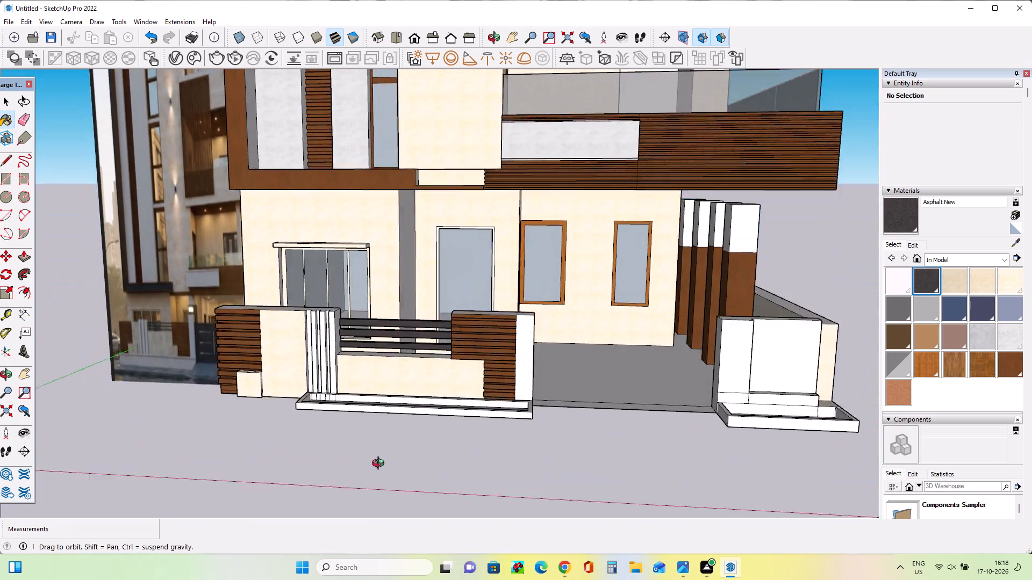
middle_click_drag(381, 465, 373, 477)
middle_click_drag(349, 408, 415, 369)
scroll(438, 395, "down", 1)
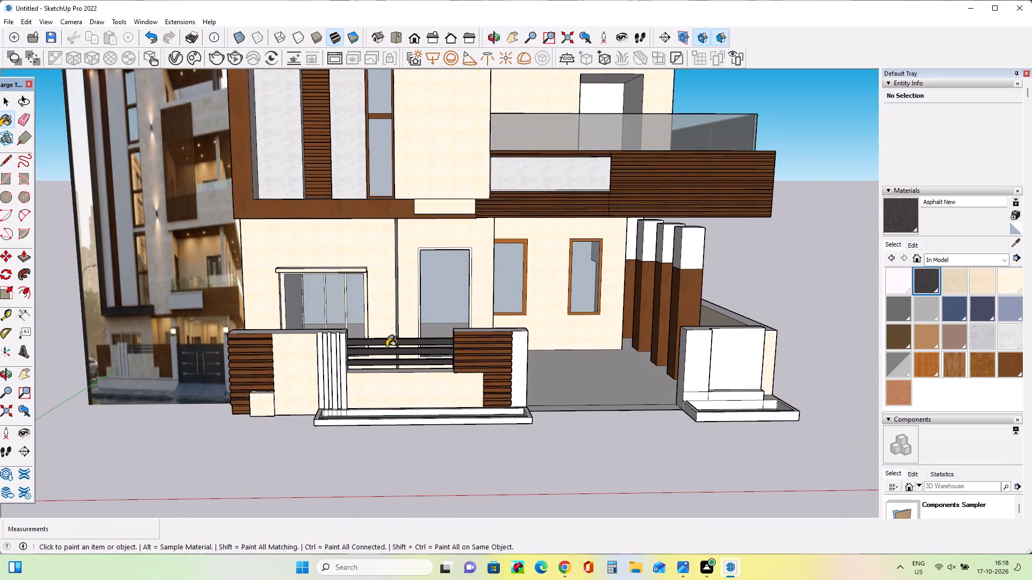
scroll(384, 345, "up", 4)
scroll(298, 335, "down", 8)
middle_click_drag(532, 325, 524, 358)
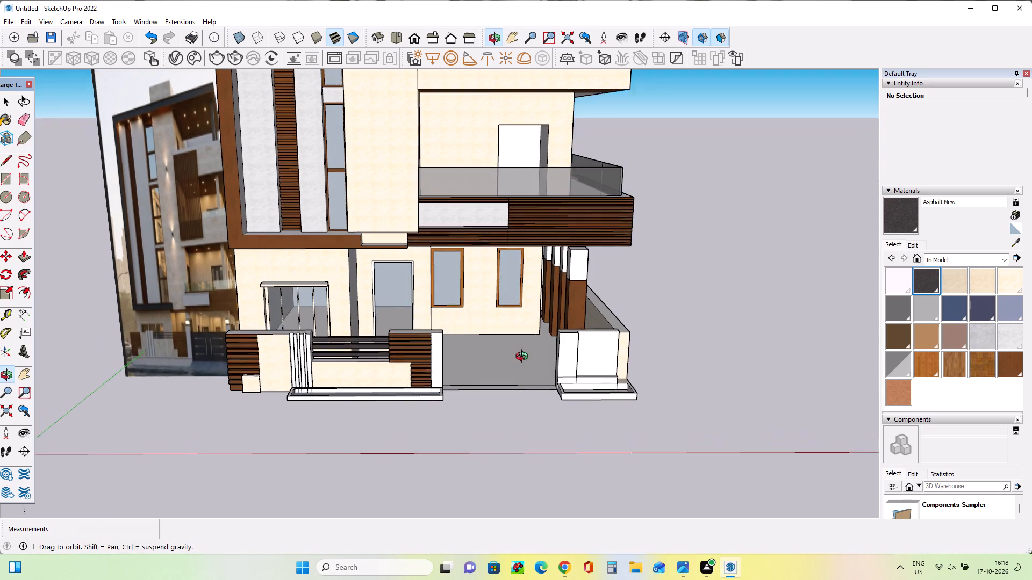
middle_click_drag(524, 358, 524, 358)
middle_click_drag(391, 248, 395, 149)
scroll(395, 156, "down", 1)
scroll(390, 228, "up", 2)
middle_click_drag(391, 229, 396, 244)
scroll(423, 330, "up", 7)
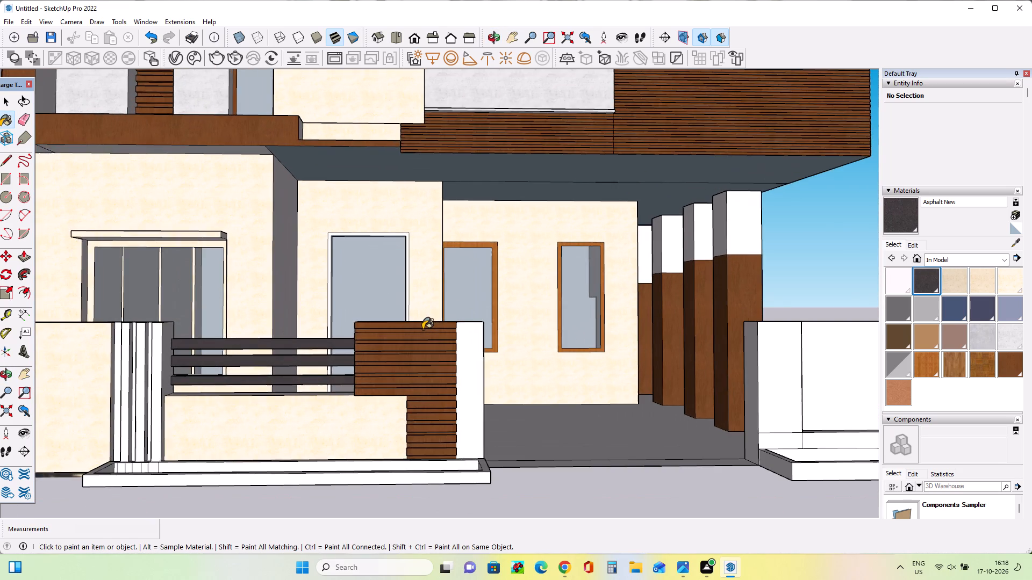
scroll(422, 329, "down", 7)
scroll(121, 371, "up", 2)
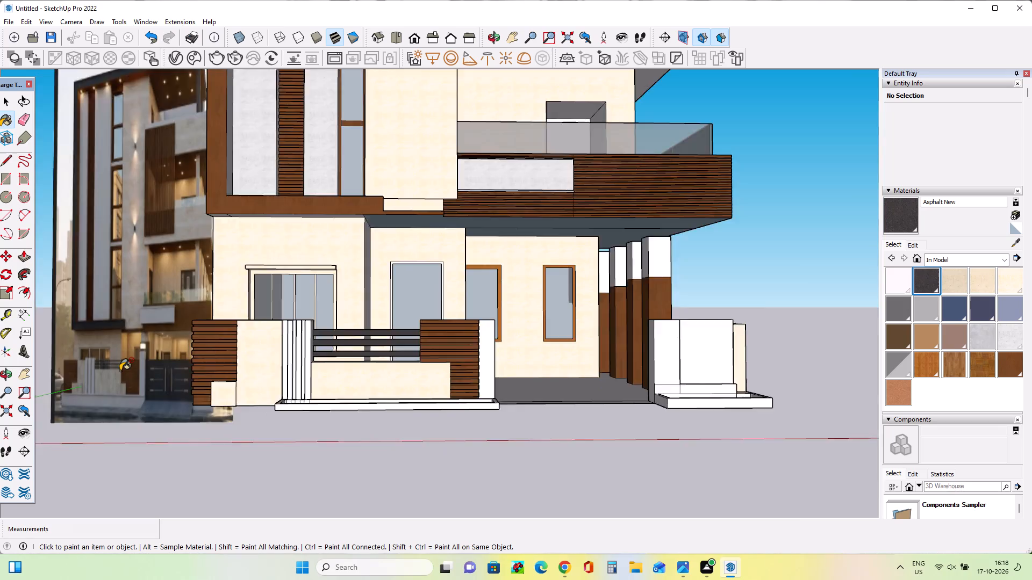
scroll(121, 370, "up", 10)
middle_click_drag(126, 369, 166, 365)
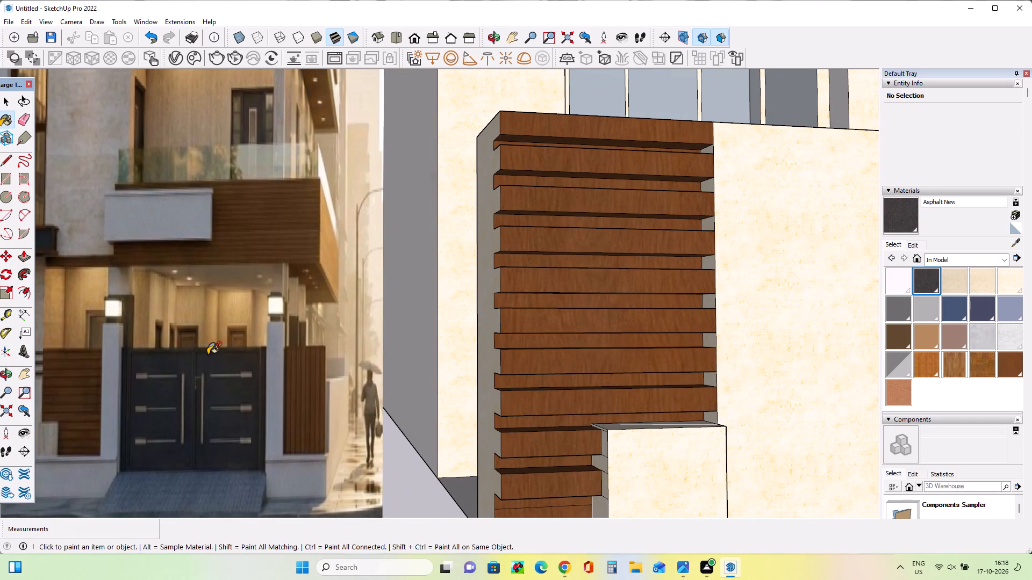
middle_click_drag(209, 354, 262, 343)
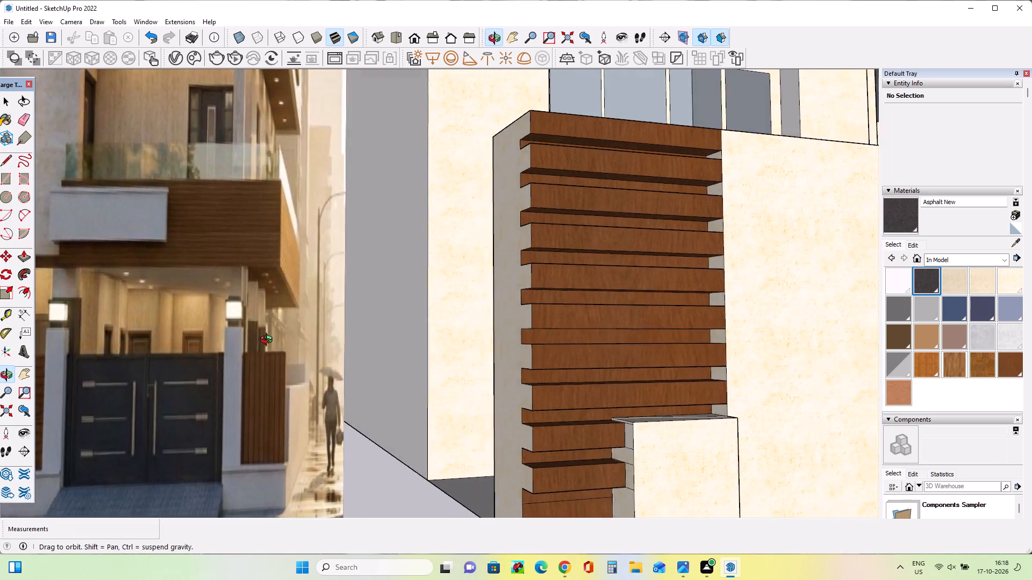
middle_click(269, 341)
middle_click_drag(269, 341, 293, 316)
scroll(294, 316, "down", 2)
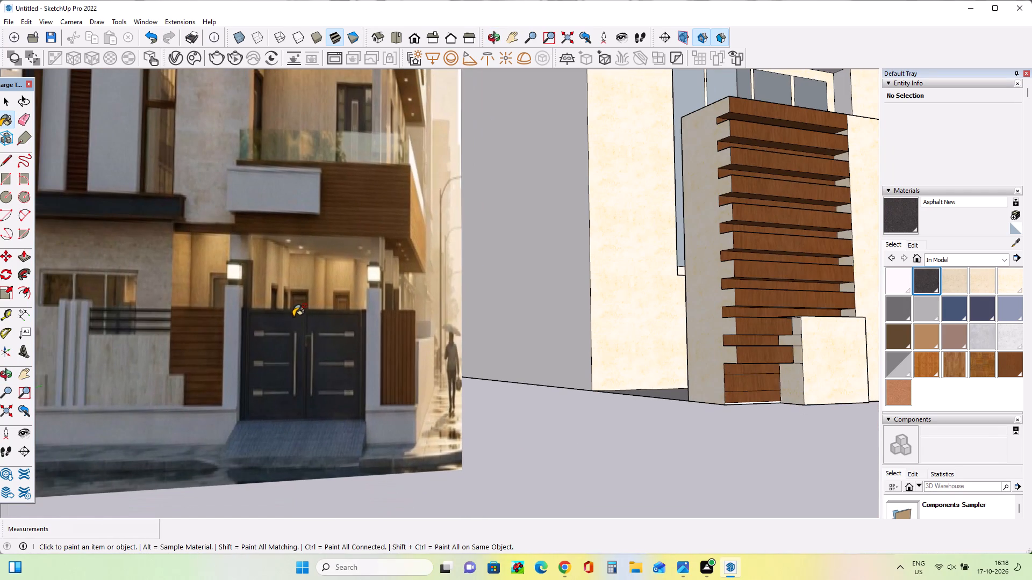
middle_click_drag(342, 322, 367, 314)
scroll(368, 314, "down", 2)
middle_click_drag(166, 344, 266, 312)
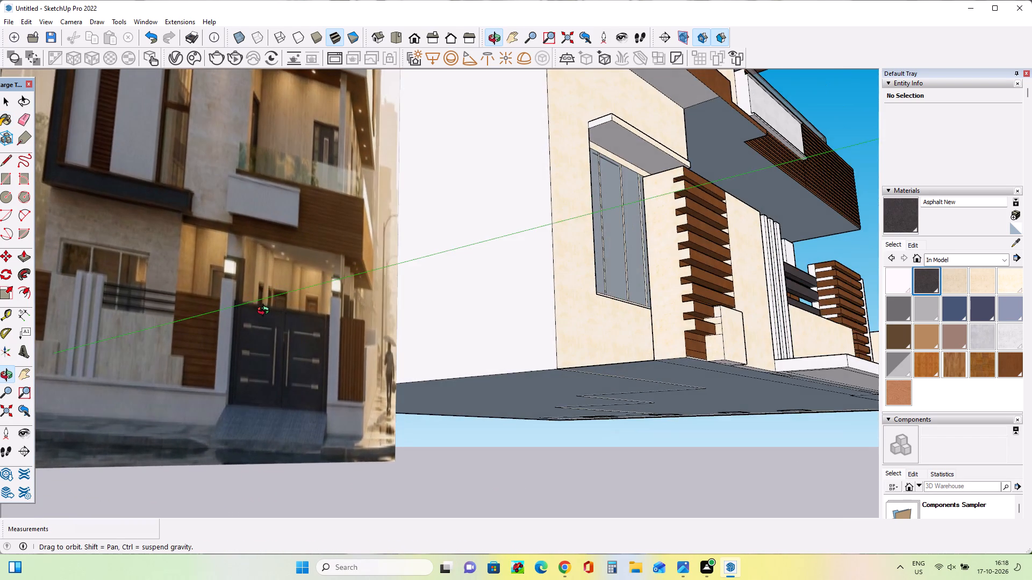
middle_click_drag(266, 312, 128, 358)
scroll(123, 363, "down", 10)
middle_click_drag(387, 345, 273, 393)
middle_click_drag(515, 299, 498, 340)
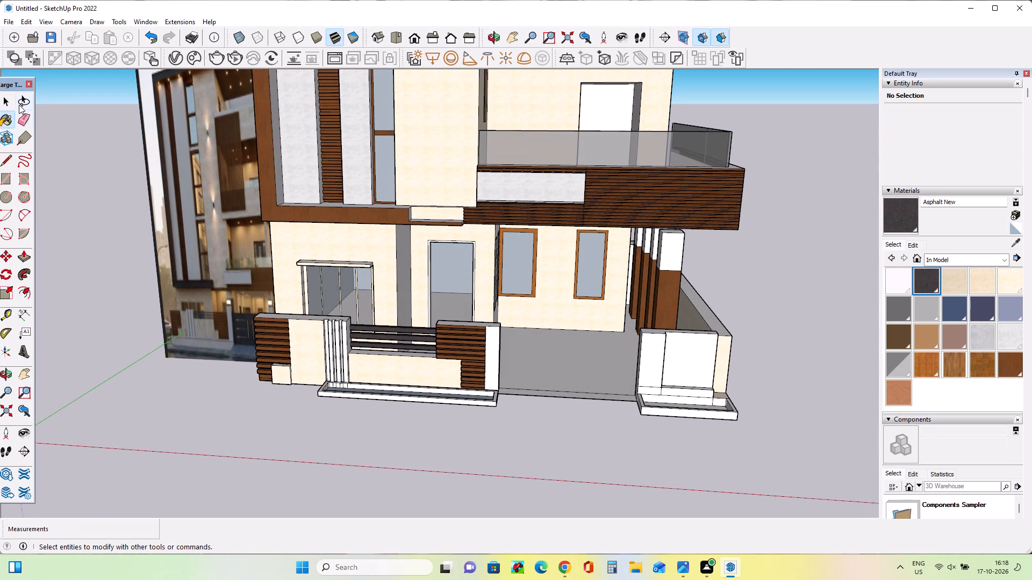
Delete the pane face filling the tall ground-floor opening behind the railed wall.
left_click(7, 105)
left_click(454, 299)
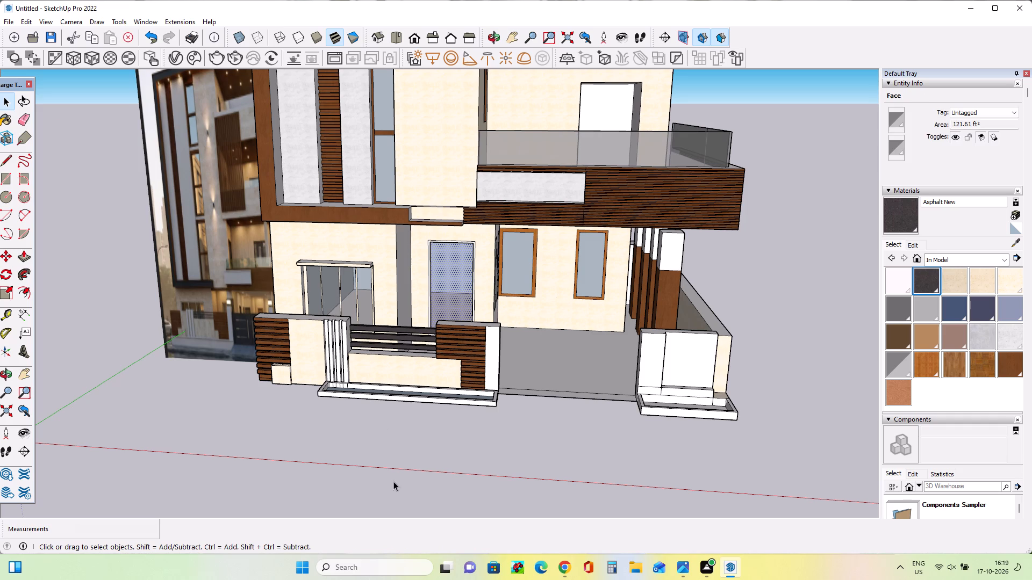
key("Page_Up")
key("Delete")
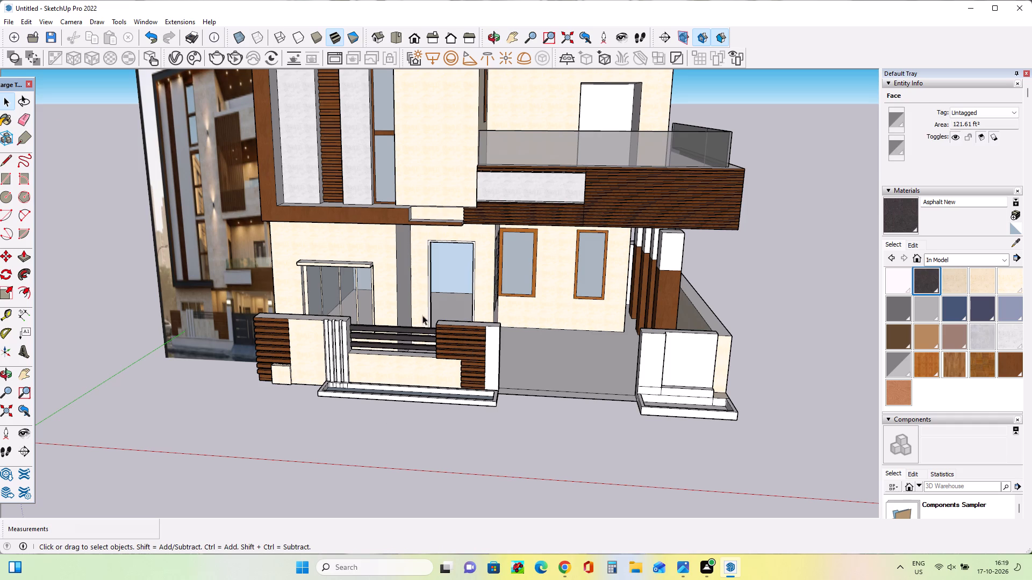
Paint the interior wall faces seen through the tall ground-floor opening with 0009_Linen from the Colors-Named collection.
left_click(986, 258)
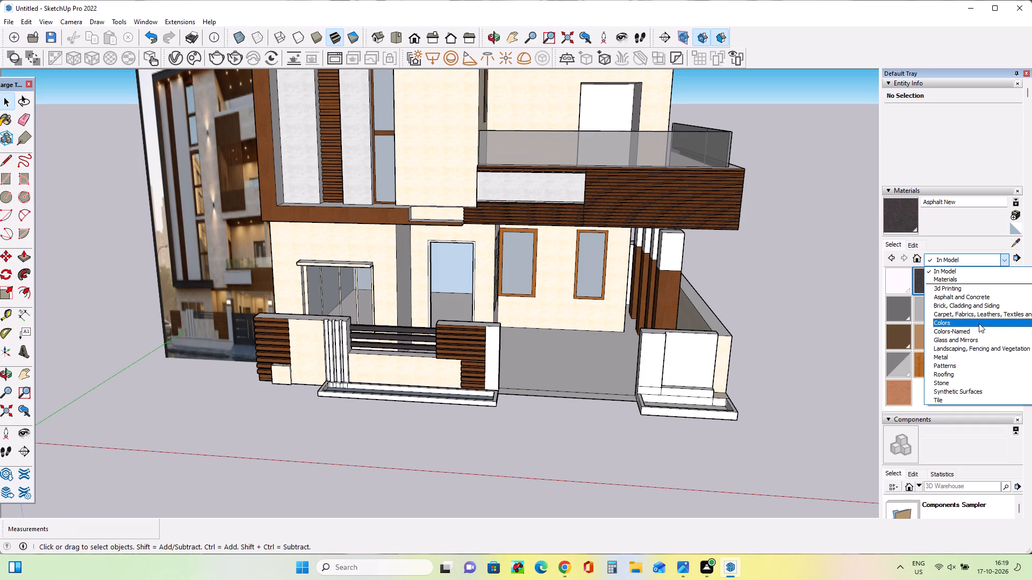
left_click(977, 332)
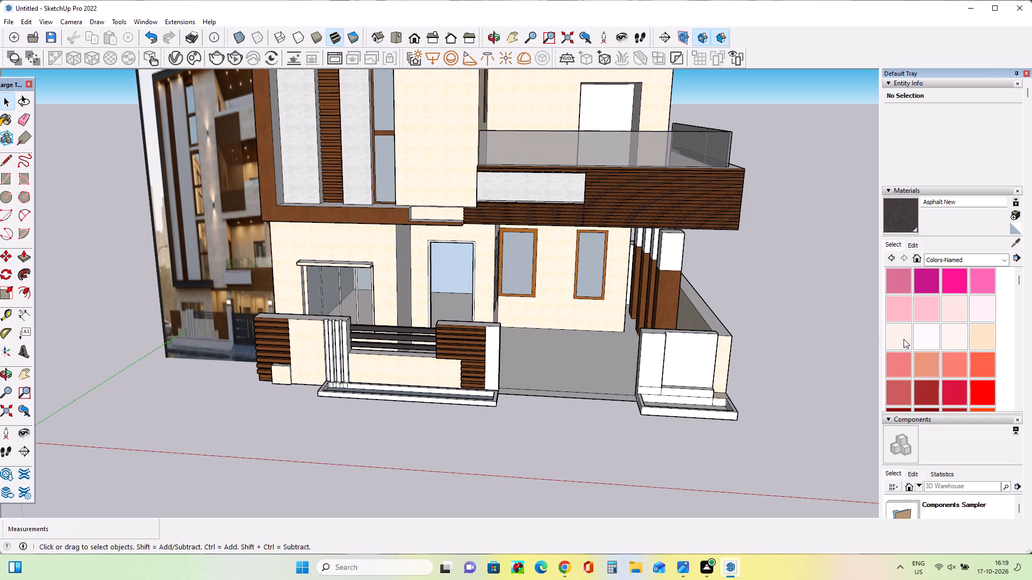
left_click(904, 339)
left_click(447, 278)
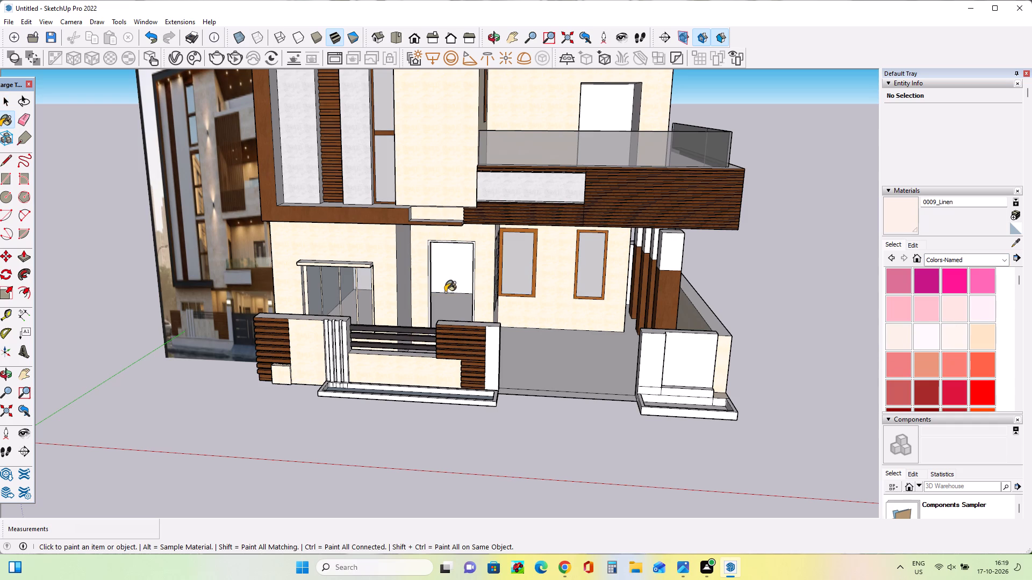
middle_click_drag(450, 298, 324, 283)
middle_click_drag(493, 315, 465, 304)
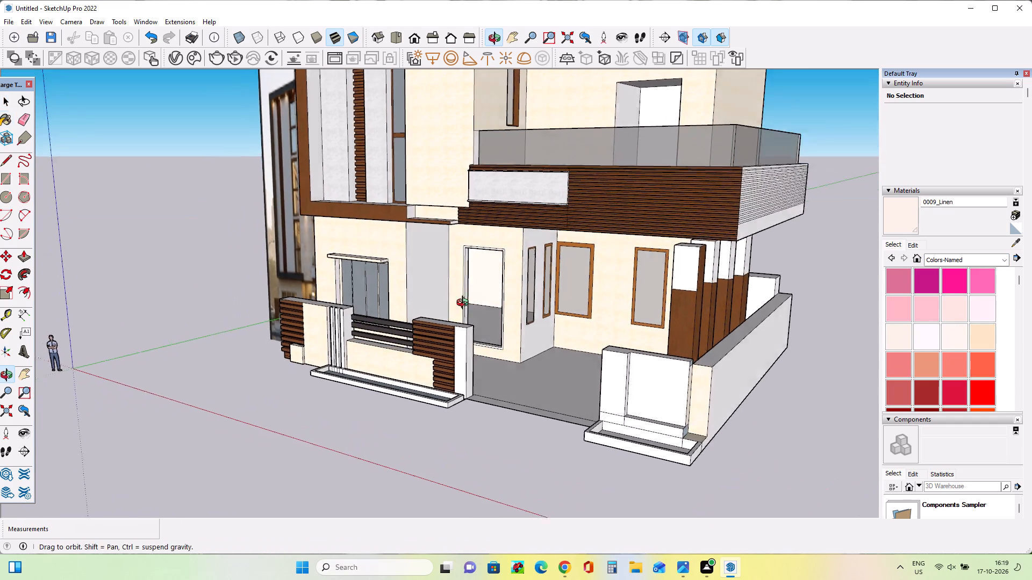
middle_click_drag(465, 304, 431, 302)
left_click(494, 282)
Paint the interior floor seen through the tall opening with Field Square Tile from the Tile collection.
middle_click_drag(478, 358, 672, 350)
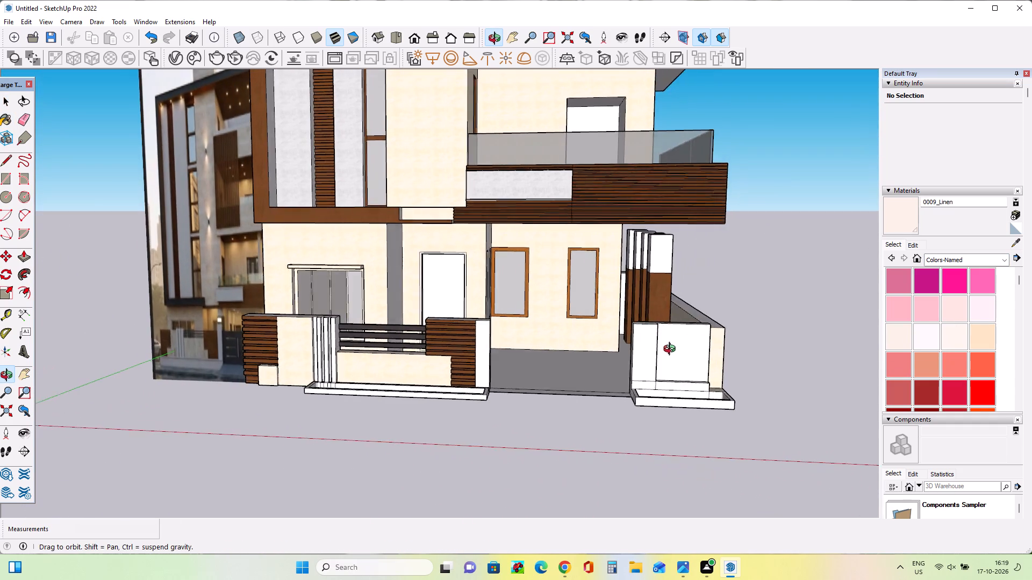
middle_click_drag(672, 350, 676, 369)
left_click(966, 262)
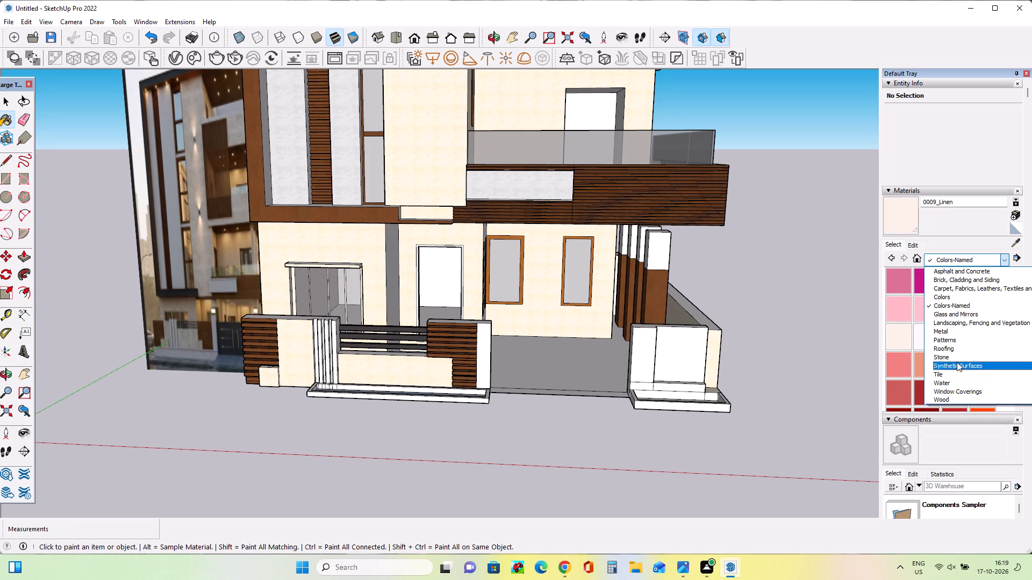
left_click(956, 373)
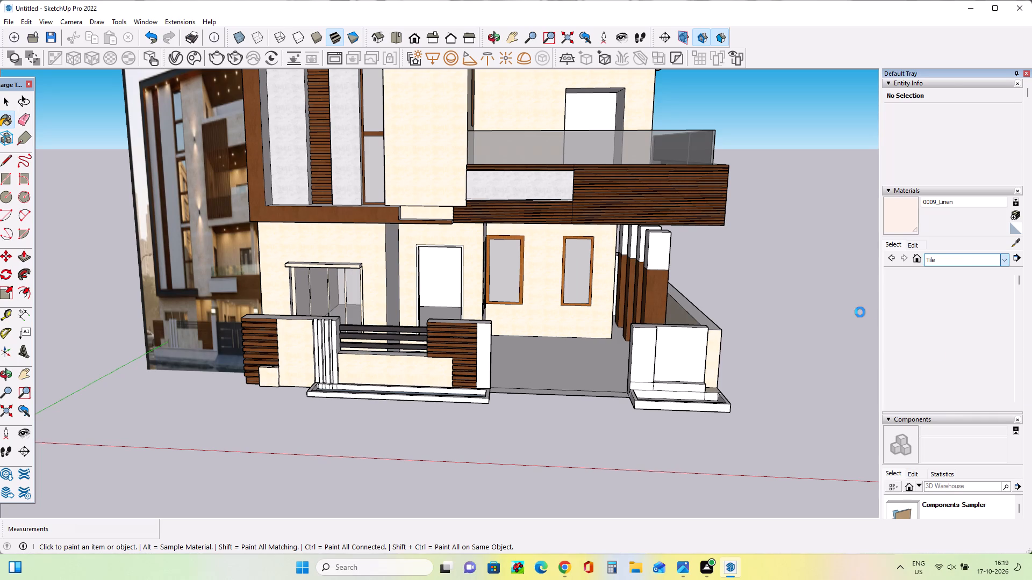
left_click(950, 305)
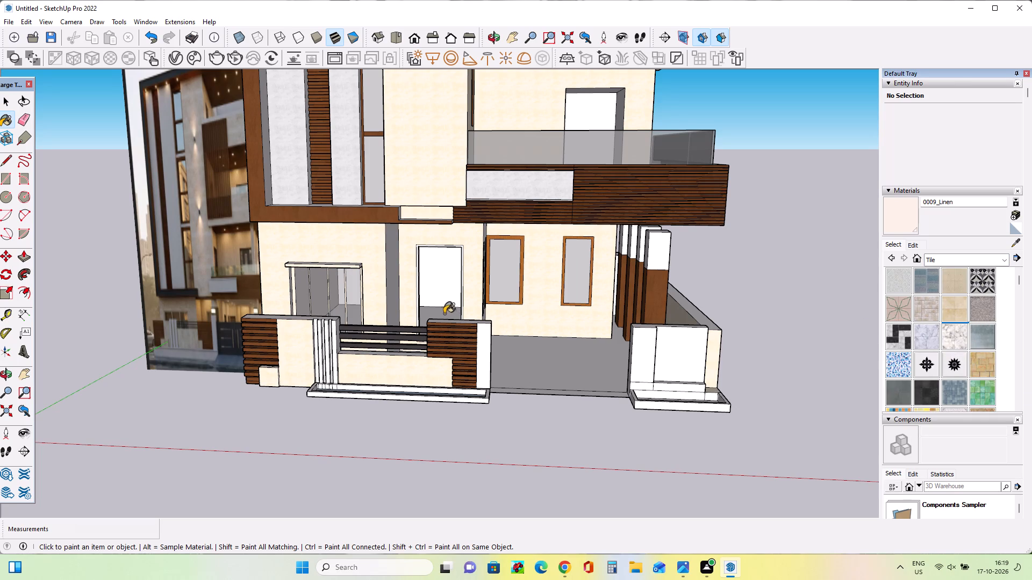
left_click(443, 312)
Draw a rectangle about 16' 5 1/8" by 7' 4 13/16" inside the tall opening's frame to form a new pane.
middle_click_drag(525, 322, 554, 369)
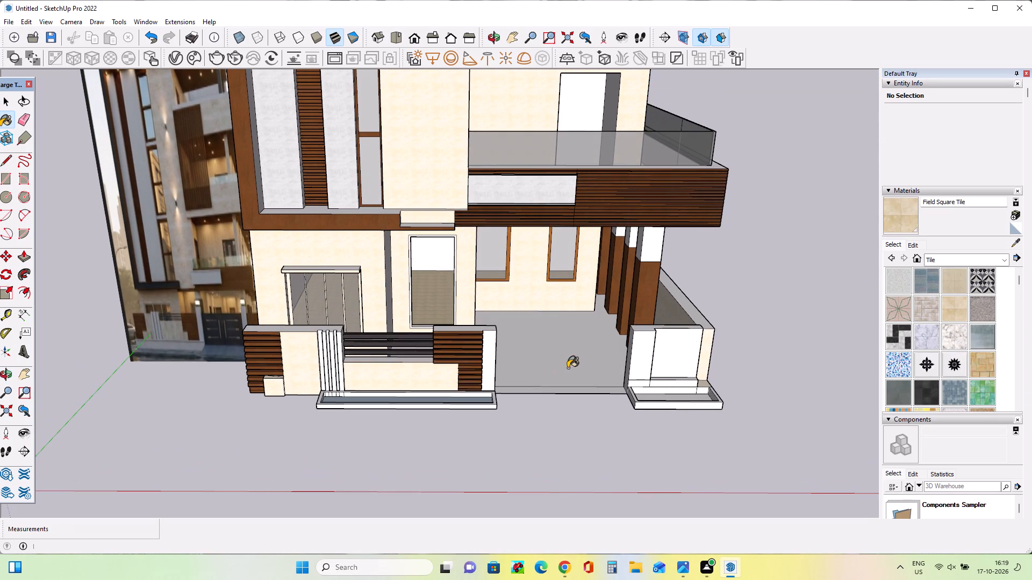
left_click(6, 180)
scroll(415, 248, "up", 4)
middle_click_drag(427, 256, 420, 229)
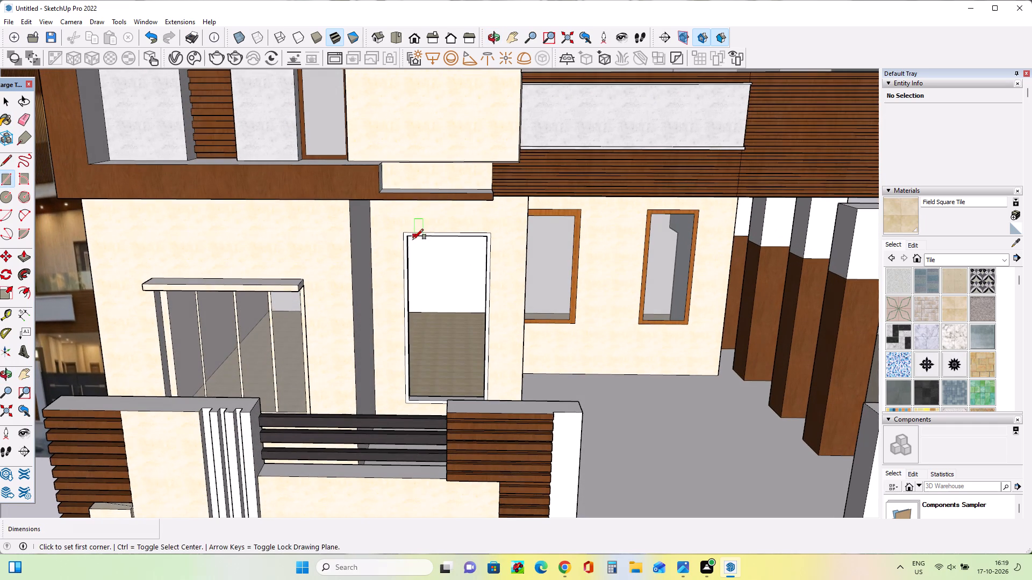
left_click(408, 237)
middle_click_drag(486, 353, 512, 411)
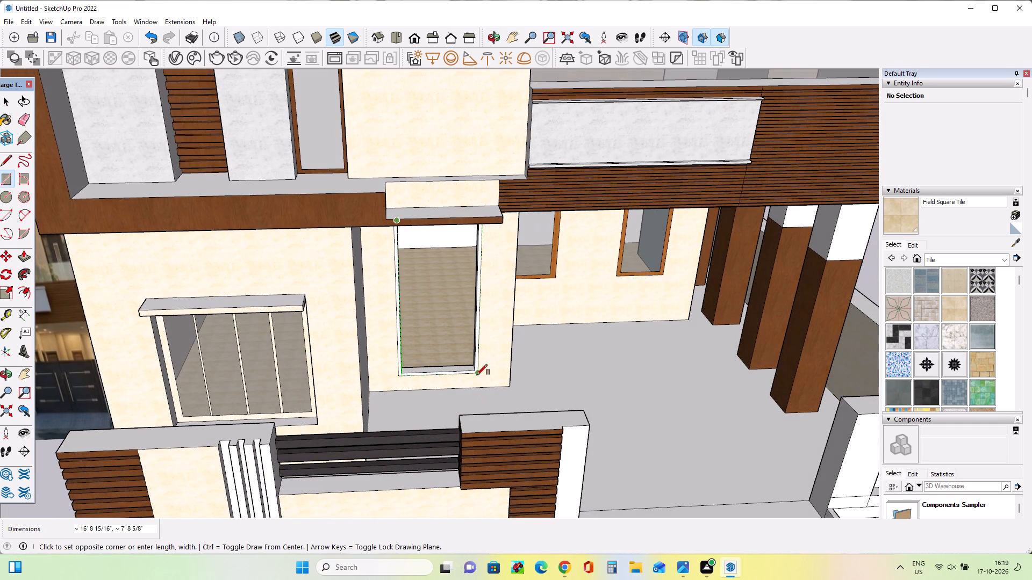
left_click(473, 373)
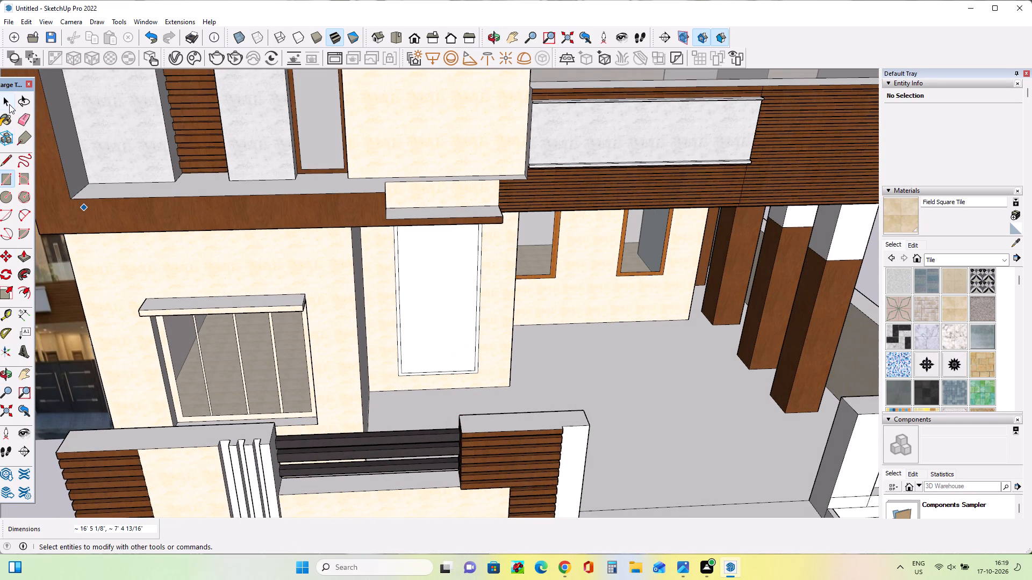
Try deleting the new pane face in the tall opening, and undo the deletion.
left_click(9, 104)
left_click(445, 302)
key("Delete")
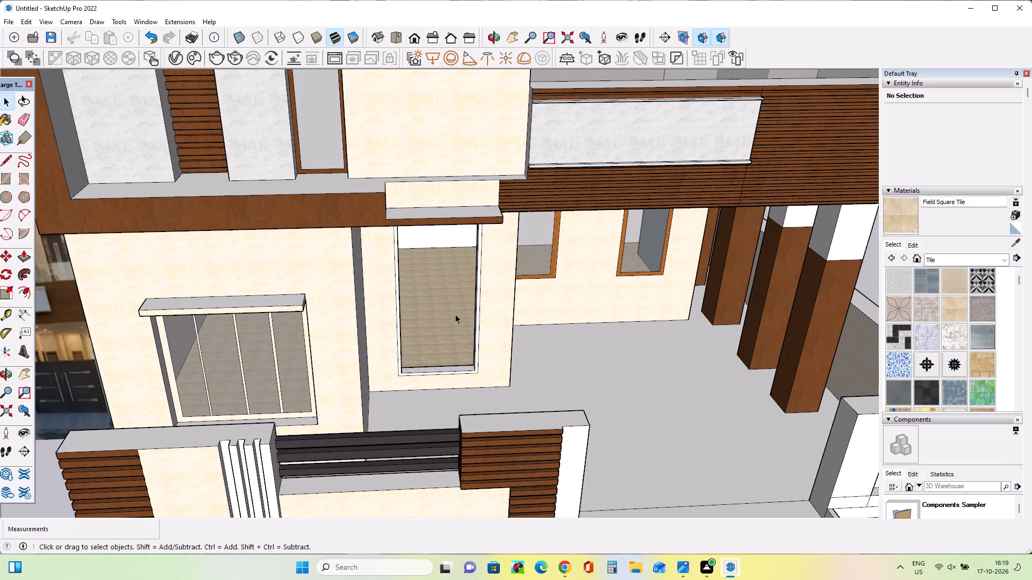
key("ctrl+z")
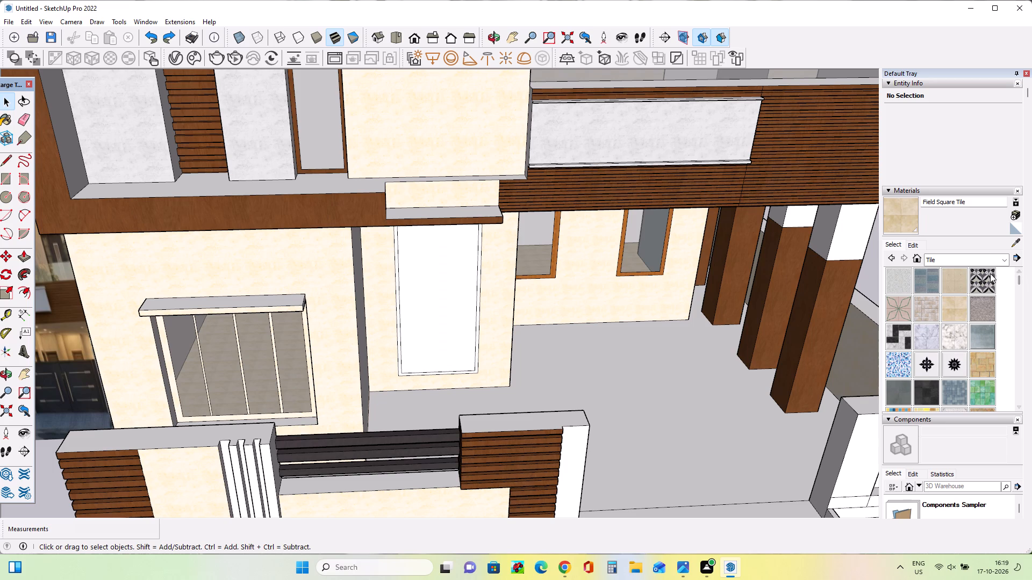
Paint the new pane in the tall ground-floor opening with Translucent Glass Gray from the In Model materials.
left_click(948, 261)
scroll(943, 292, "up", 11)
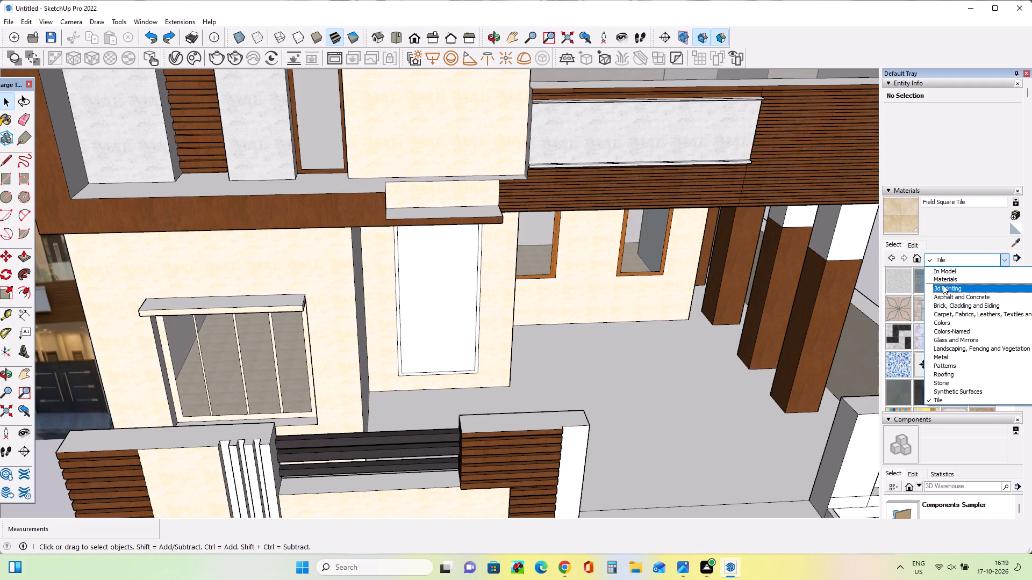
left_click(944, 270)
left_click(957, 360)
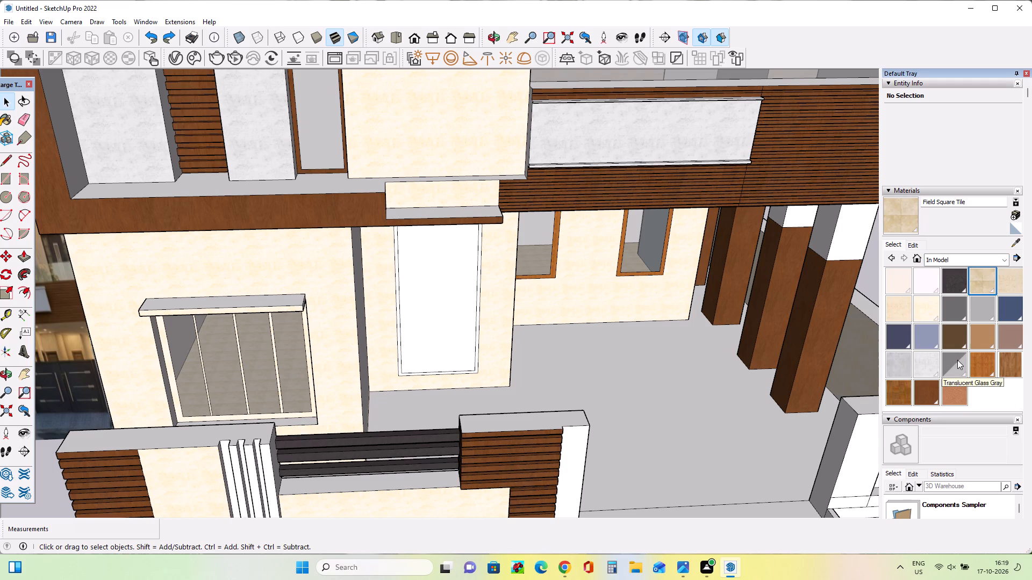
left_click(454, 287)
Compare the whole house front with the reference photo, examining the photo's lower balcony around its door, walls and ceiling.
middle_click_drag(408, 351, 338, 251)
scroll(341, 248, "down", 13)
middle_click_drag(395, 324, 468, 286)
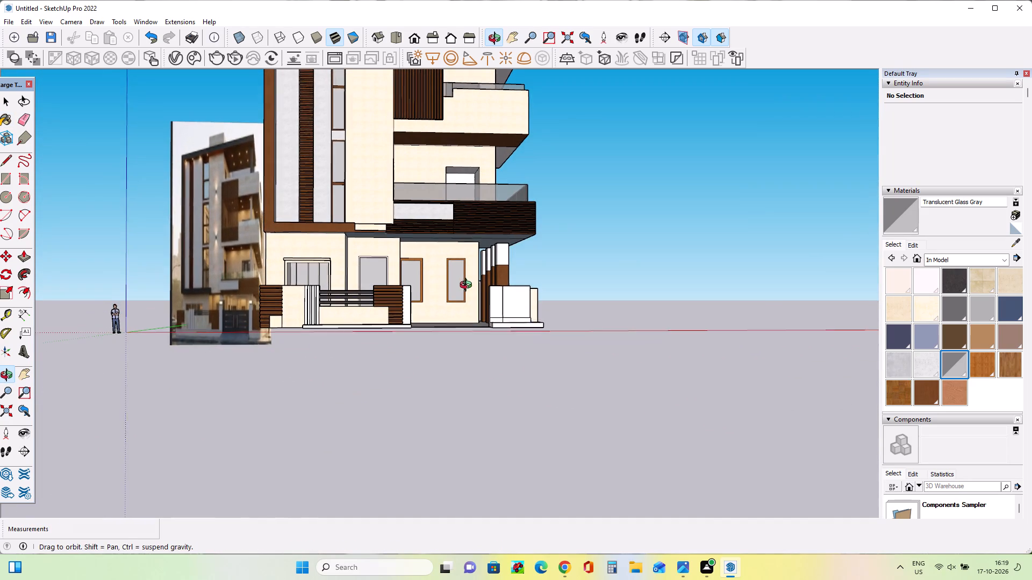
middle_click_drag(468, 286, 468, 287)
left_click(28, 374)
left_click_drag(266, 251, 262, 386)
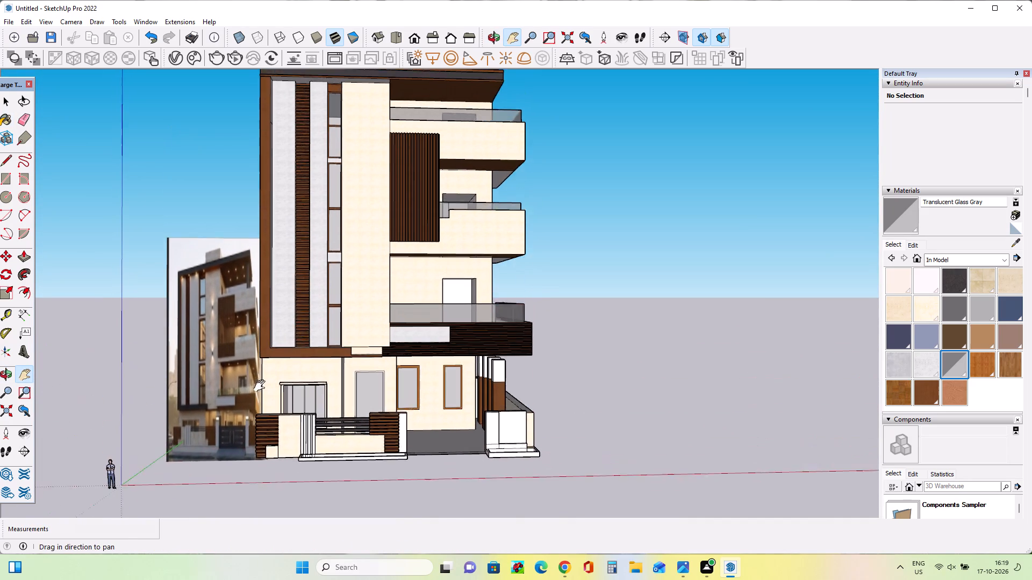
left_click_drag(262, 386, 261, 405)
scroll(262, 382, "down", 1)
middle_click_drag(400, 421, 410, 422)
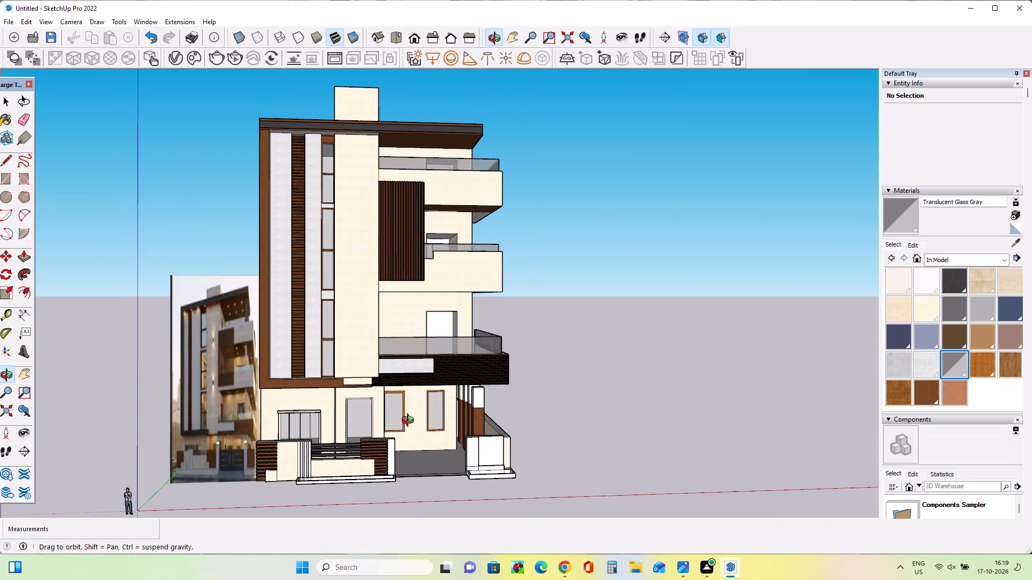
middle_click_drag(410, 422, 411, 423)
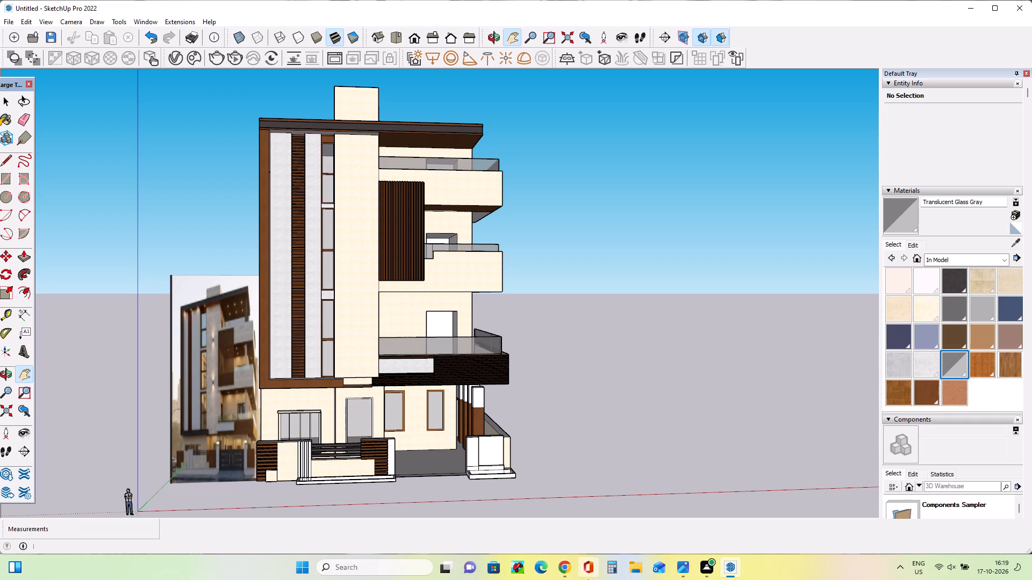
scroll(257, 408, "up", 19)
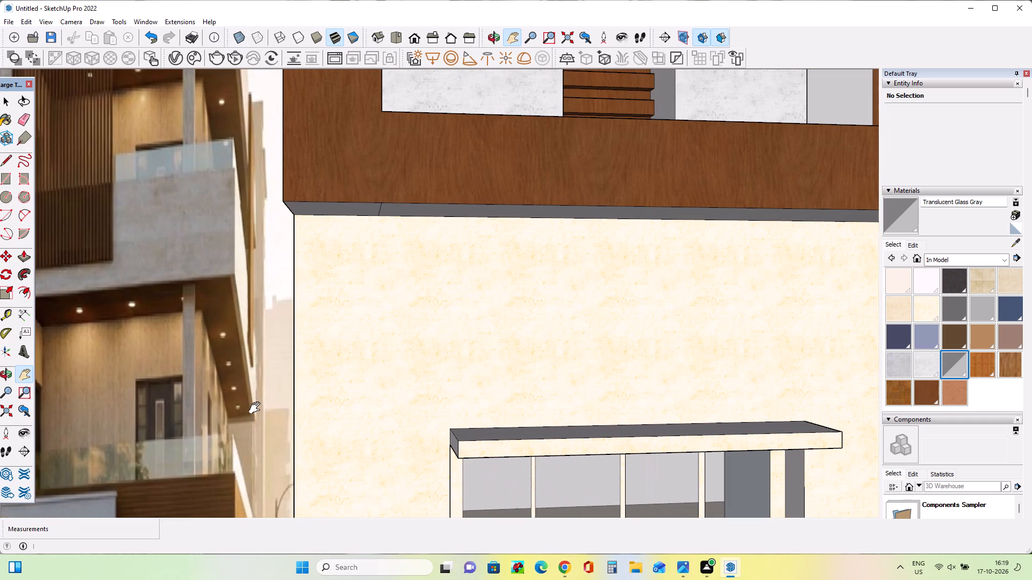
scroll(257, 408, "down", 2)
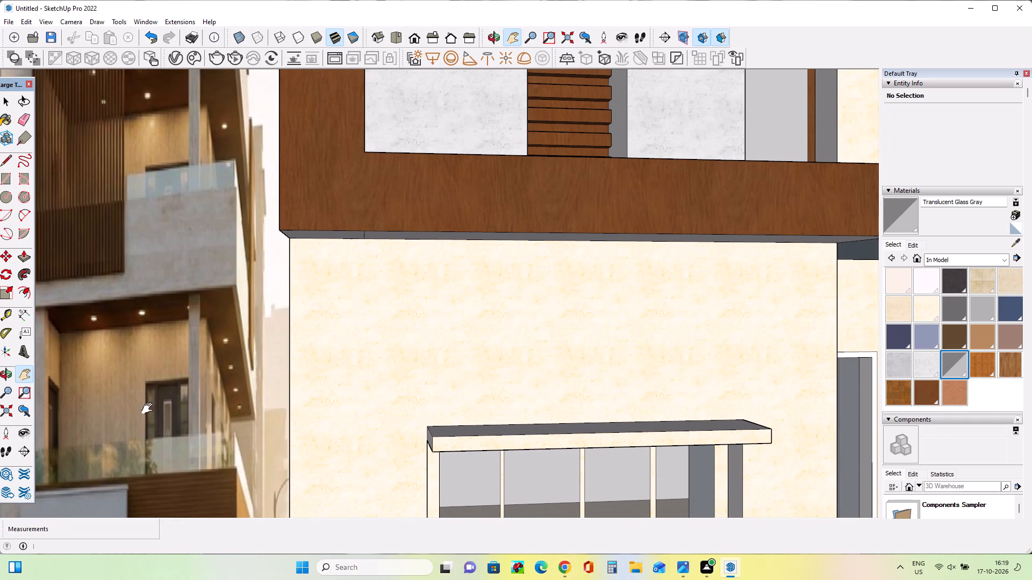
scroll(154, 403, "up", 3)
scroll(157, 402, "down", 7)
middle_click_drag(104, 434, 48, 451)
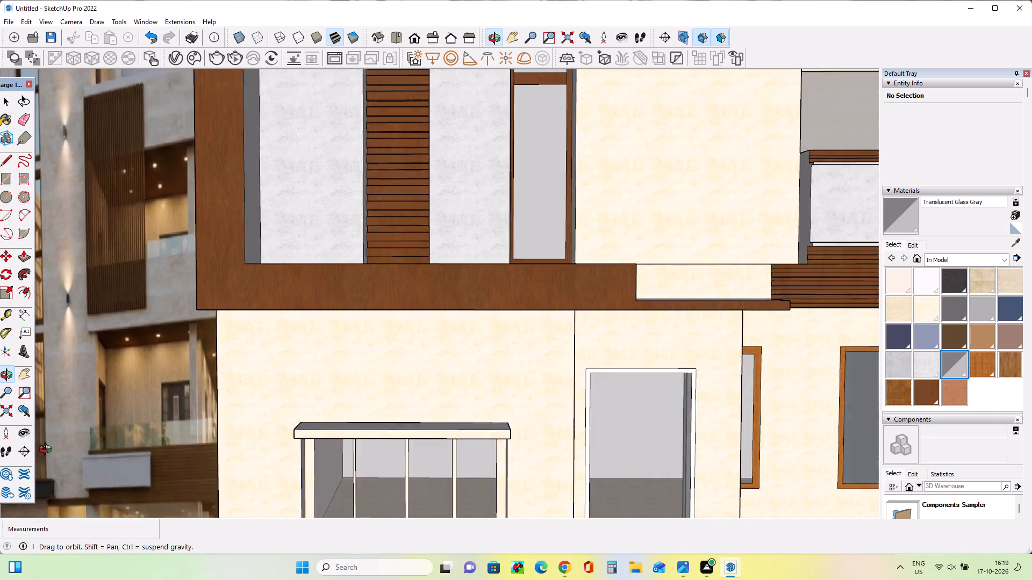
middle_click_drag(48, 451, 16, 459)
scroll(87, 401, "up", 12)
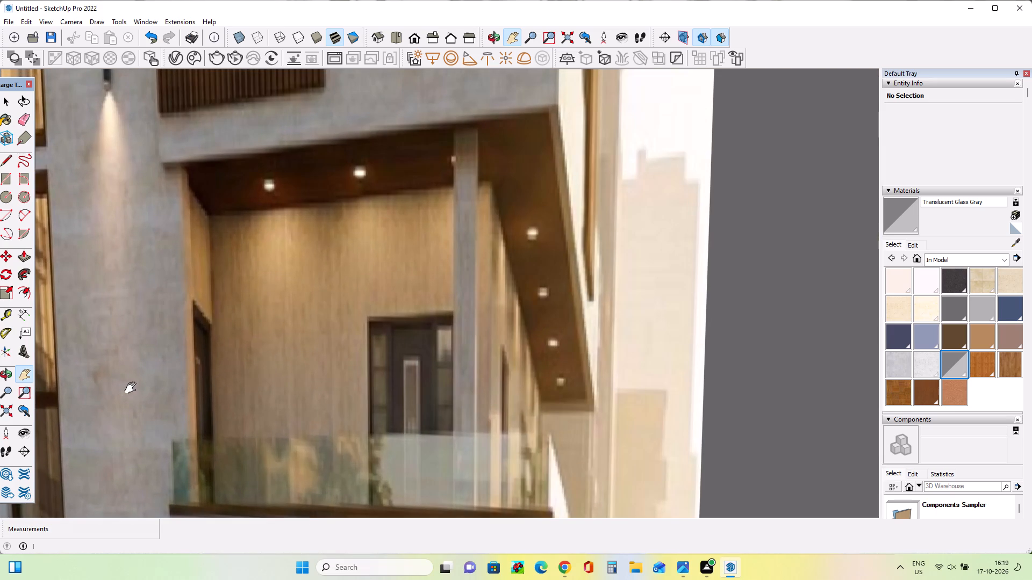
scroll(166, 379, "down", 13)
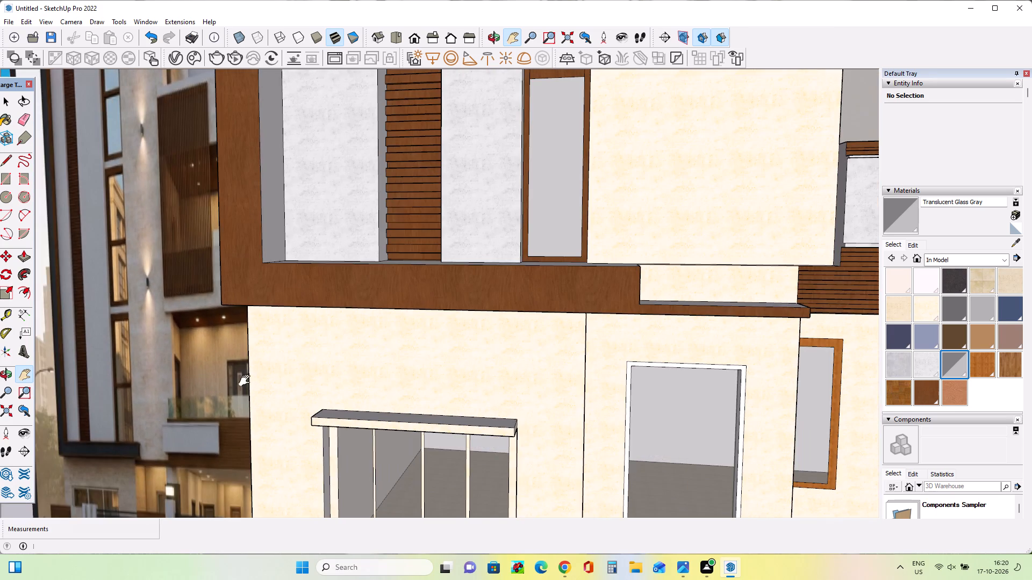
middle_click_drag(261, 379, 359, 359)
scroll(161, 425, "up", 17)
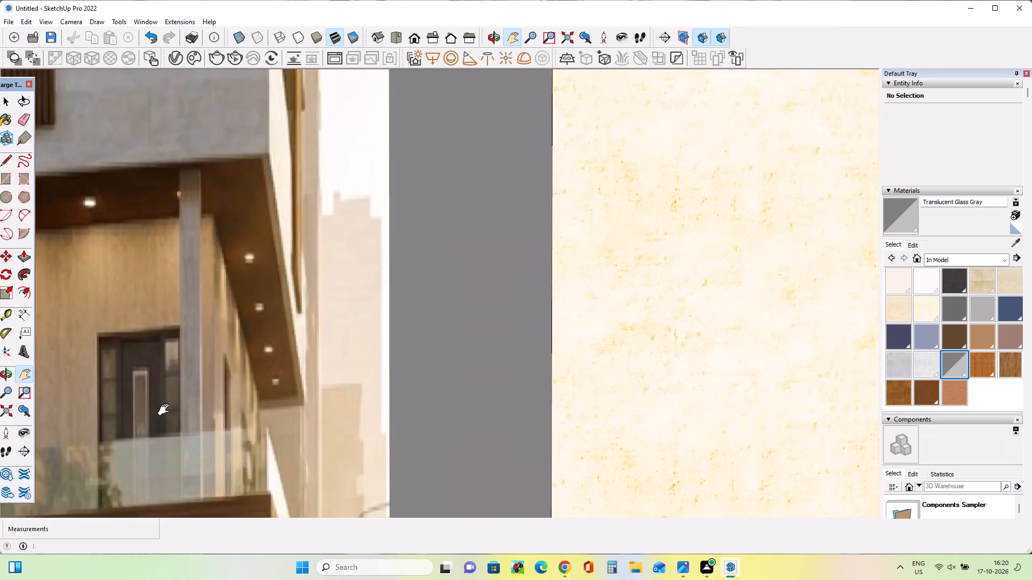
scroll(166, 410, "up", 1)
scroll(166, 410, "down", 13)
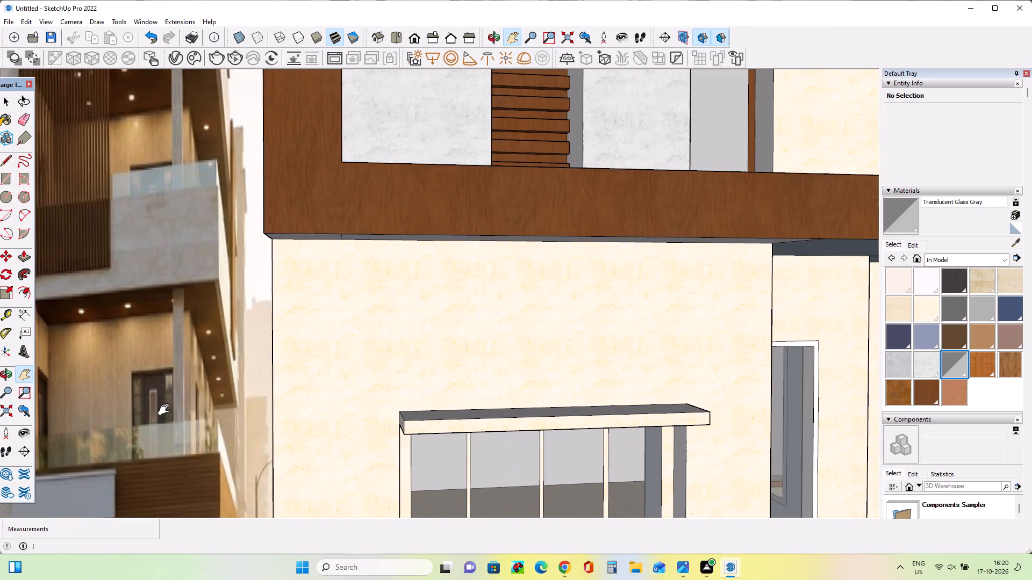
scroll(166, 410, "down", 14)
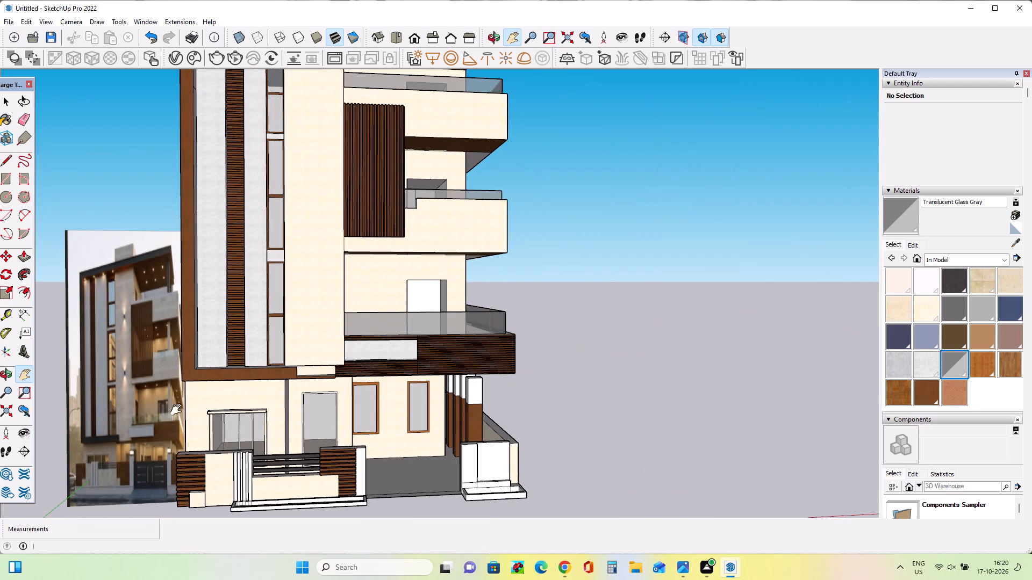
middle_click_drag(230, 403, 197, 428)
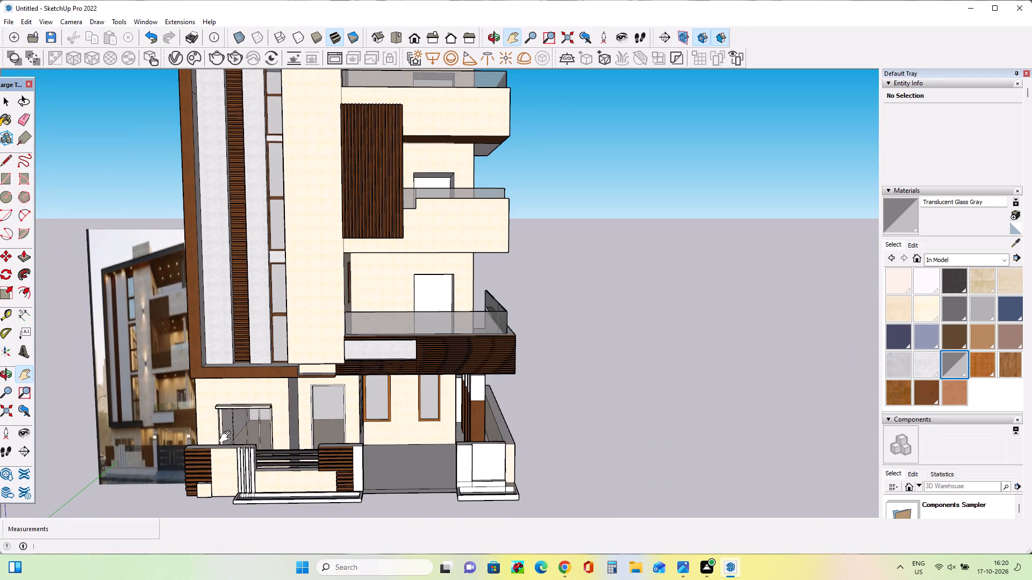
scroll(471, 266, "down", 3)
scroll(477, 286, "up", 1)
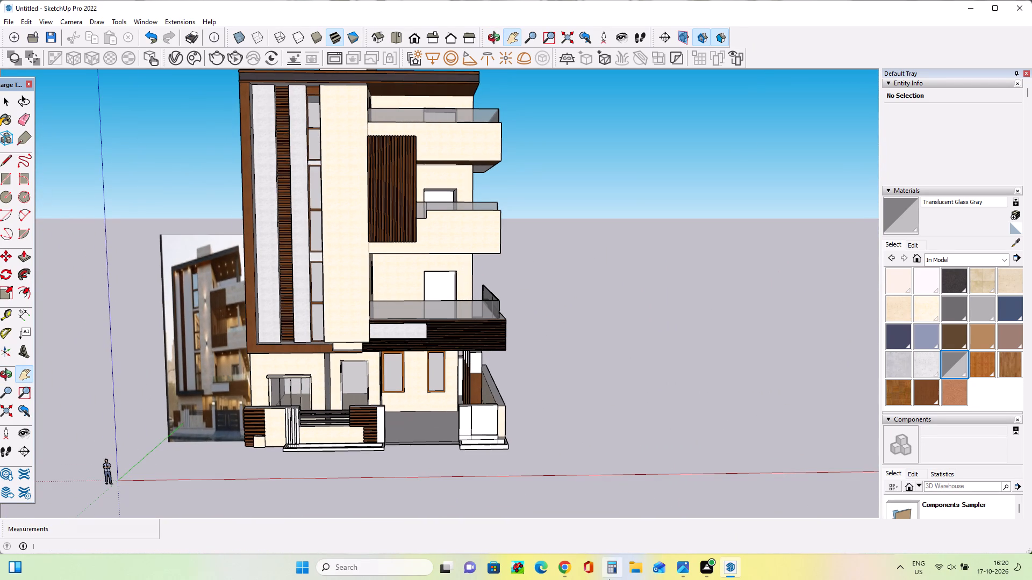
Switch to the Chrome browser.
left_click(561, 577)
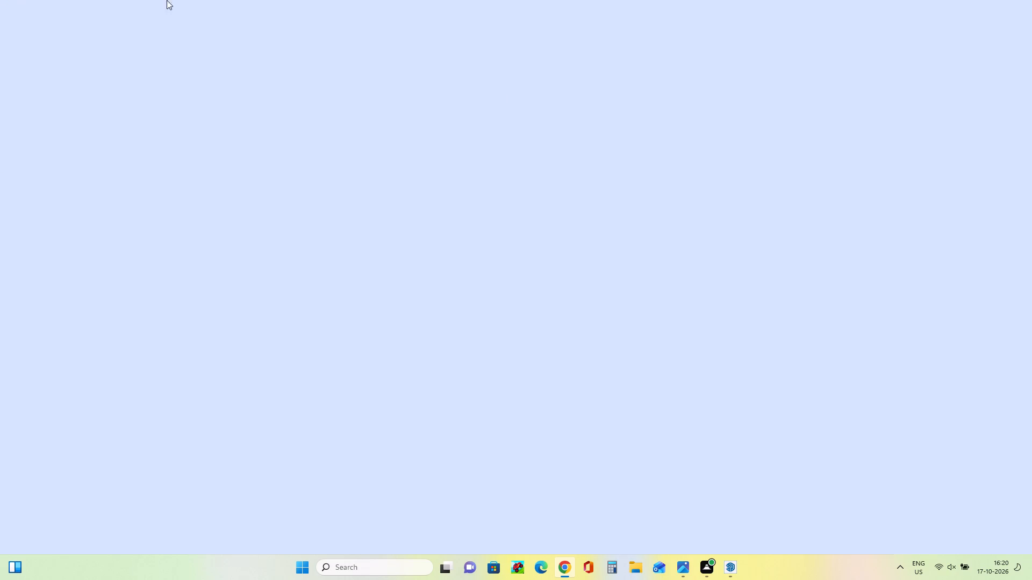
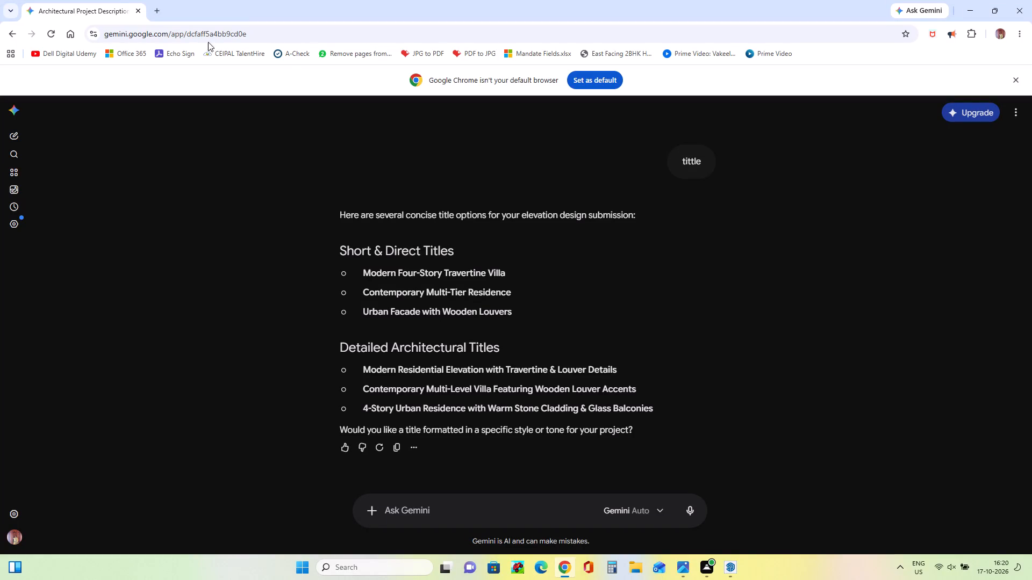
Find Google through a web search in a new tab and open its home page.
left_click(160, 6)
left_click(160, 10)
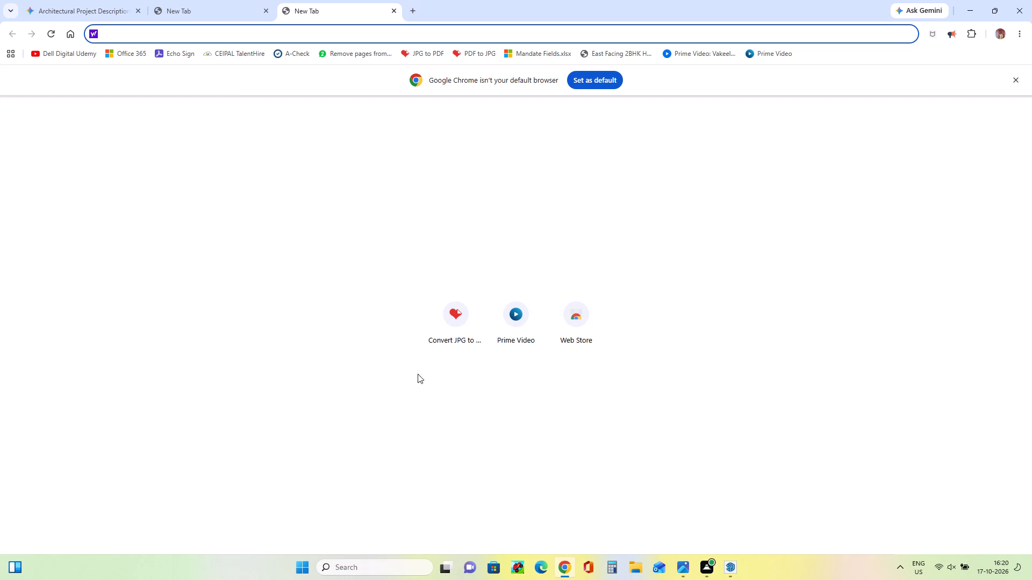
left_click(204, 32)
type("goog")
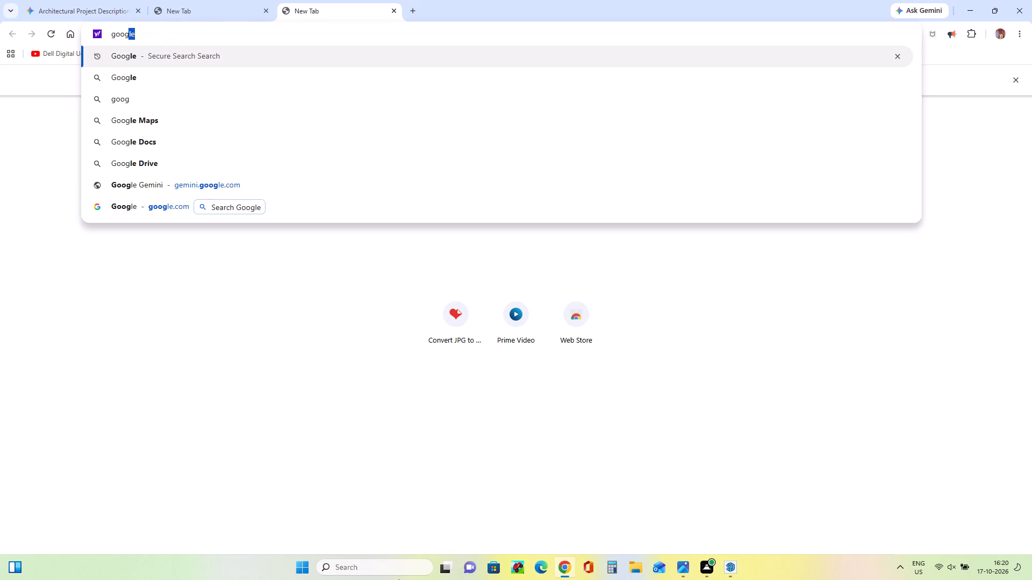
type("le")
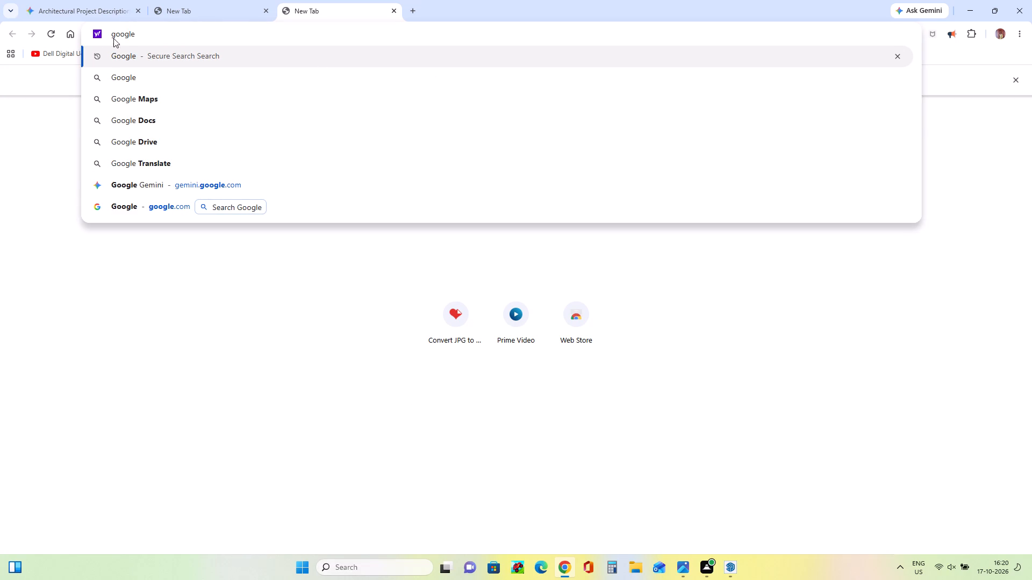
left_click(118, 72)
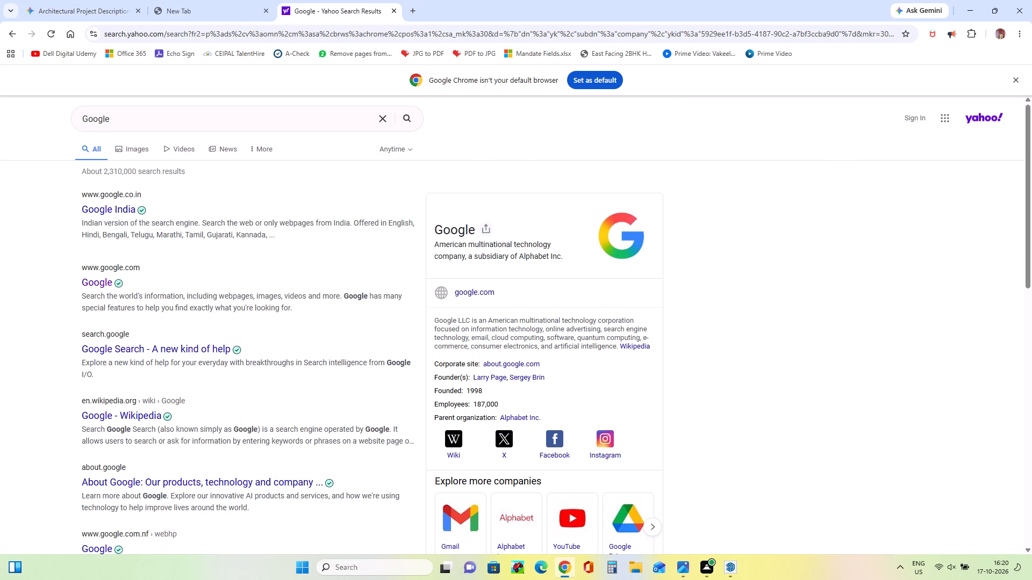
left_click(99, 285)
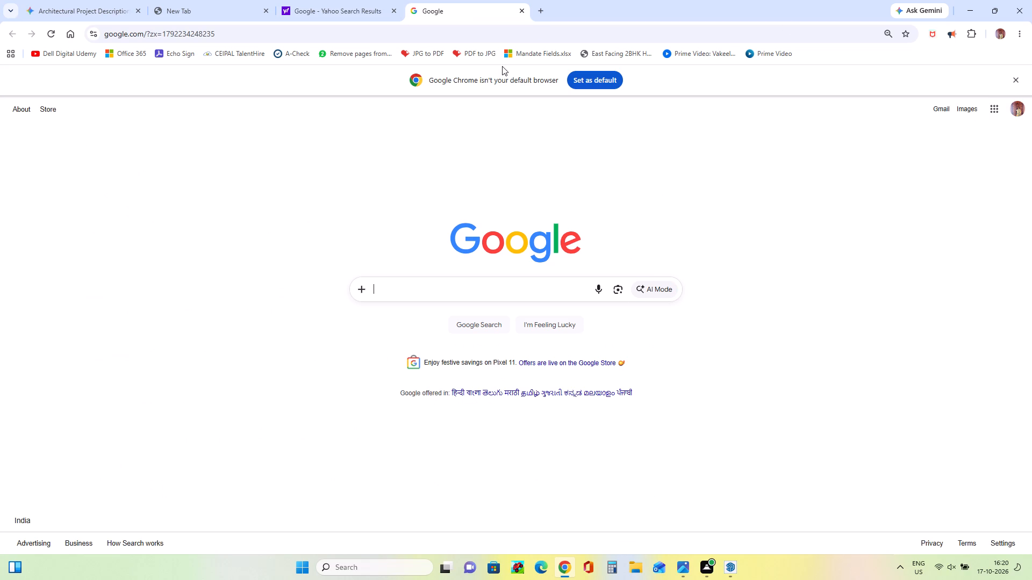
Search Google for "3d warehouse" and open the 3D Warehouse website from the results.
left_click(375, 291)
left_click(408, 311)
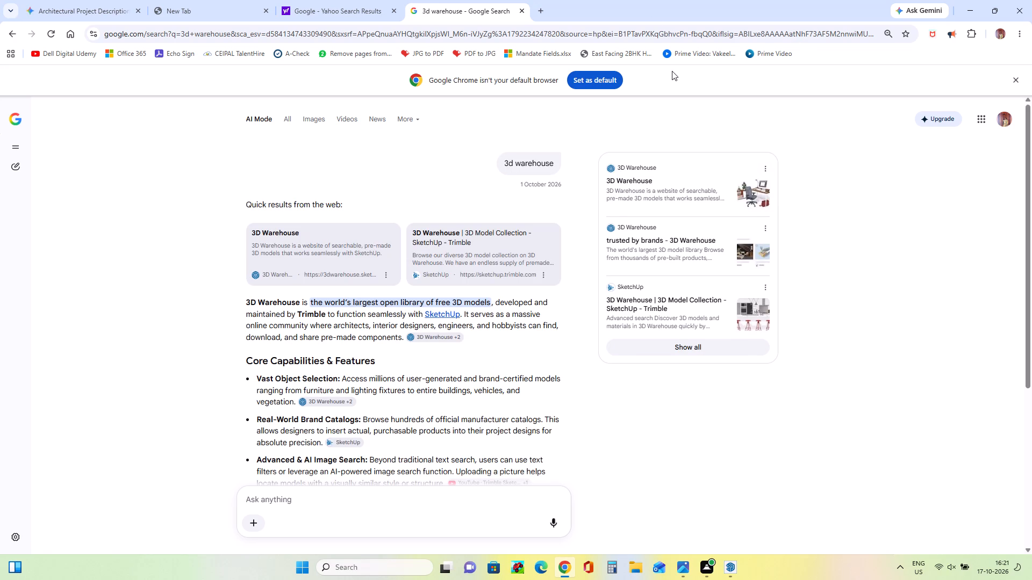
left_click(270, 237)
left_click(271, 233)
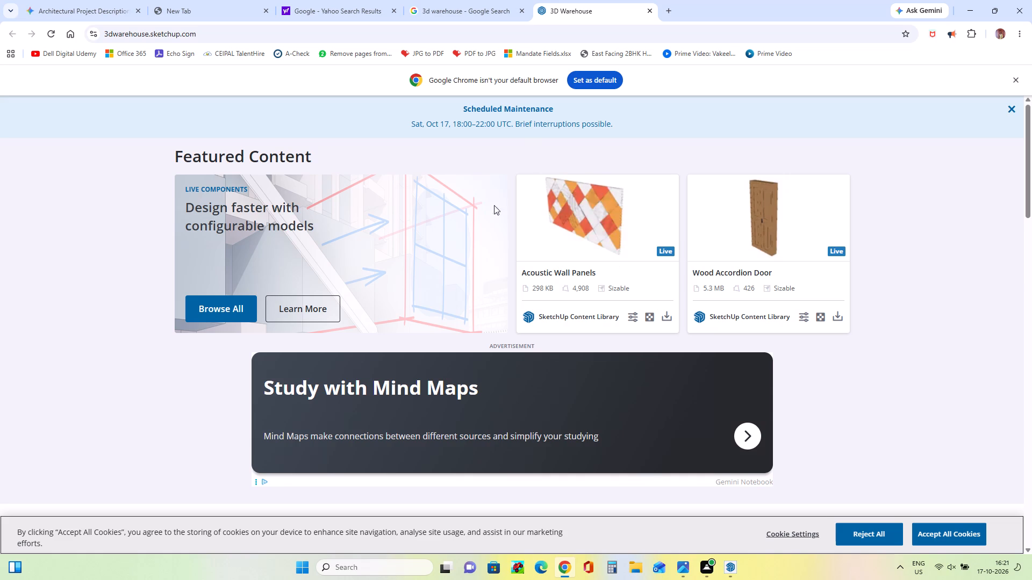
Look through the 3D Warehouse home page, including its featured content, photoreal materials and brands.
scroll(512, 279, "up", 9)
scroll(527, 268, "down", 5)
scroll(527, 275, "up", 10)
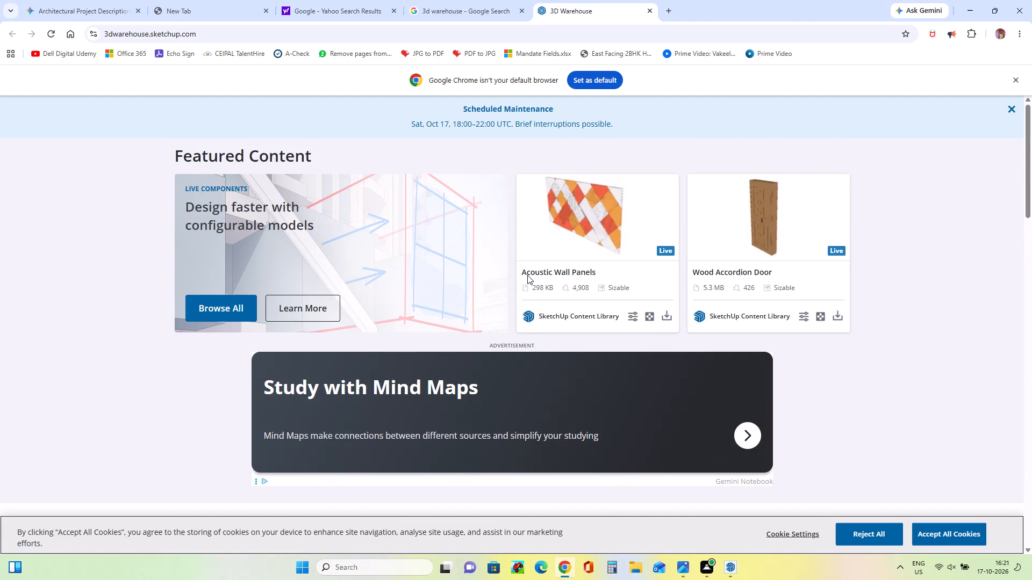
scroll(527, 275, "up", 2)
scroll(527, 275, "down", 9)
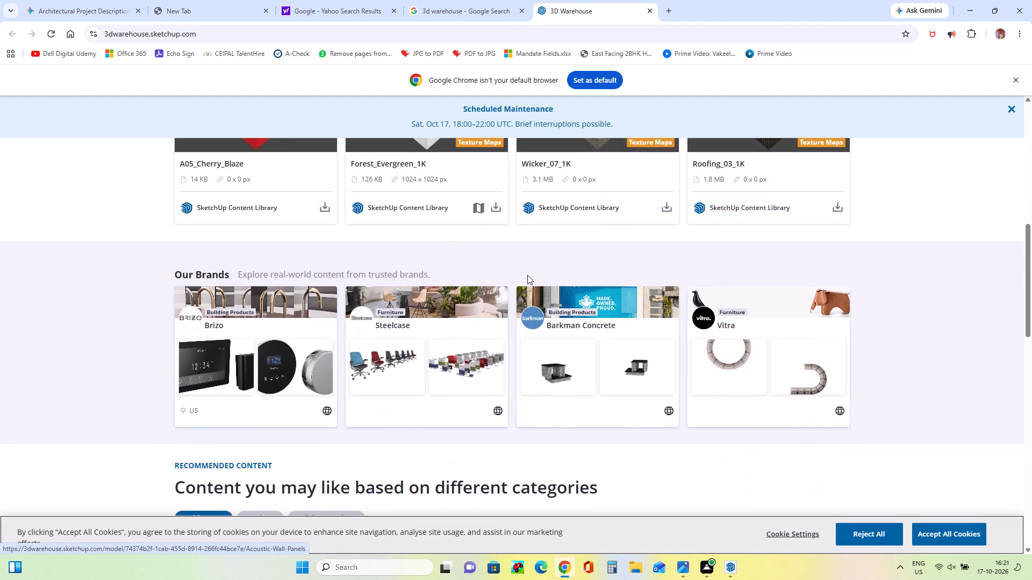
scroll(528, 275, "up", 18)
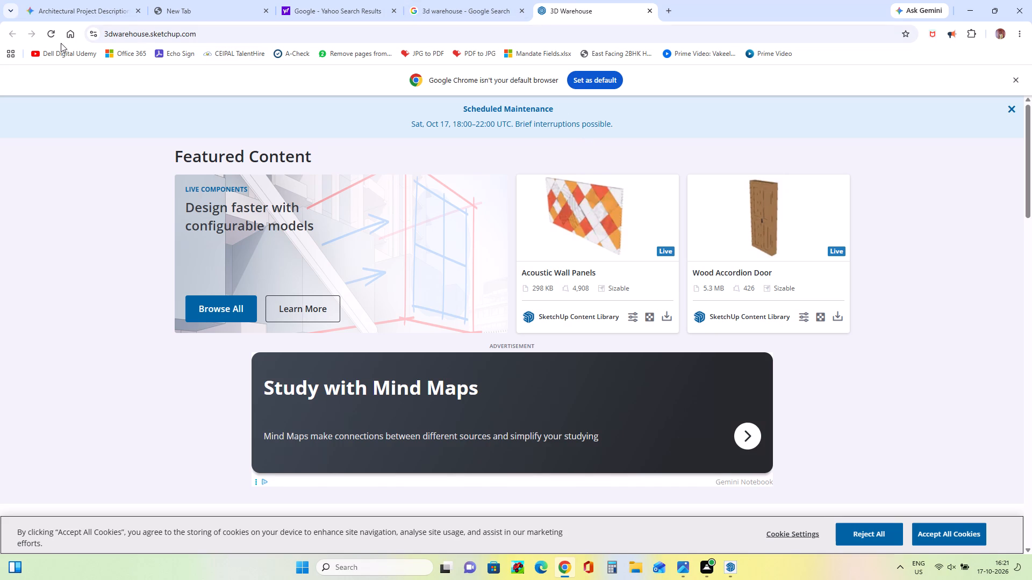
Open 3D Warehouse again from the Google results and look over its featured models and materials.
left_click(438, 11)
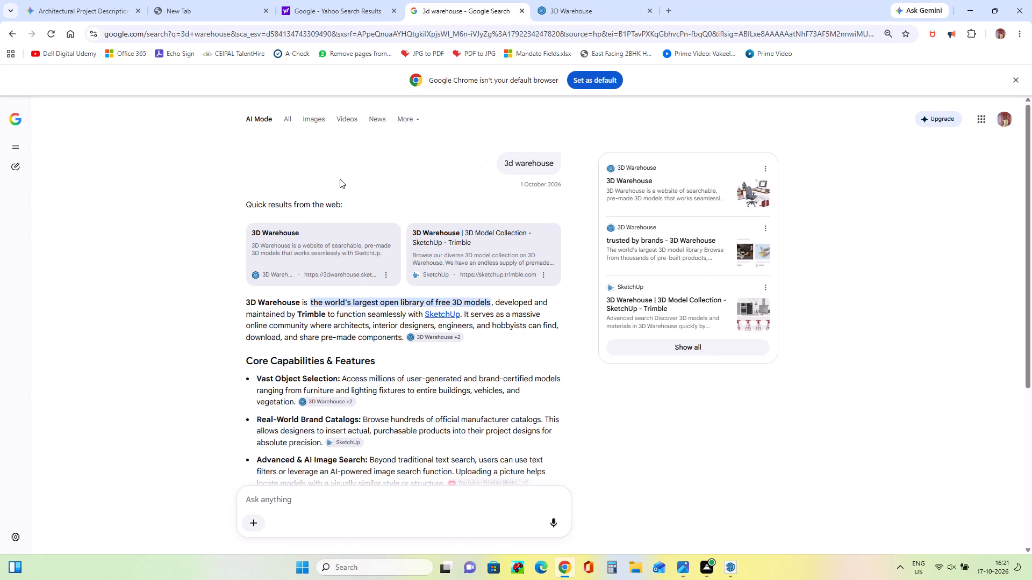
left_click(287, 234)
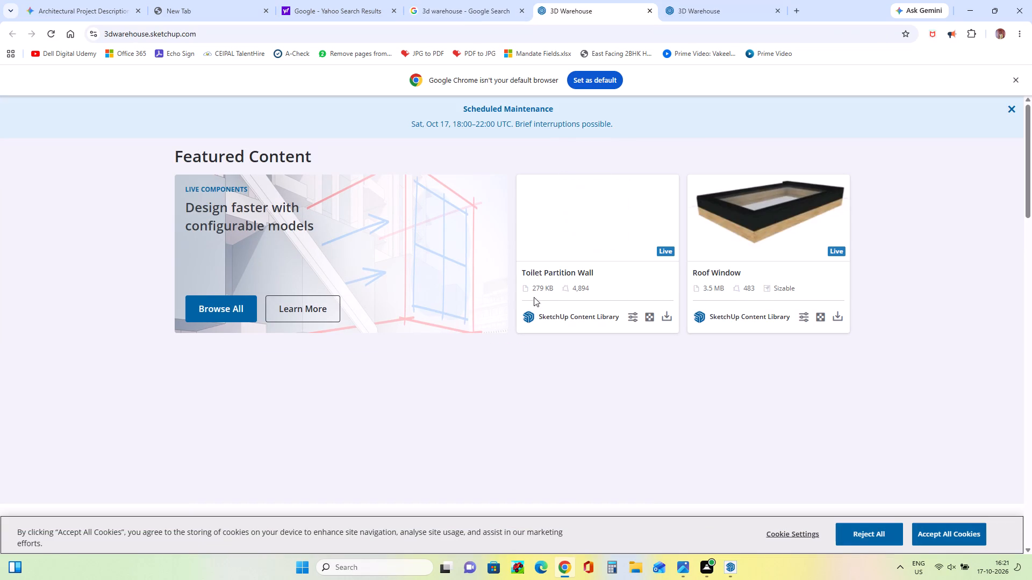
scroll(431, 320, "down", 9)
scroll(431, 320, "up", 4)
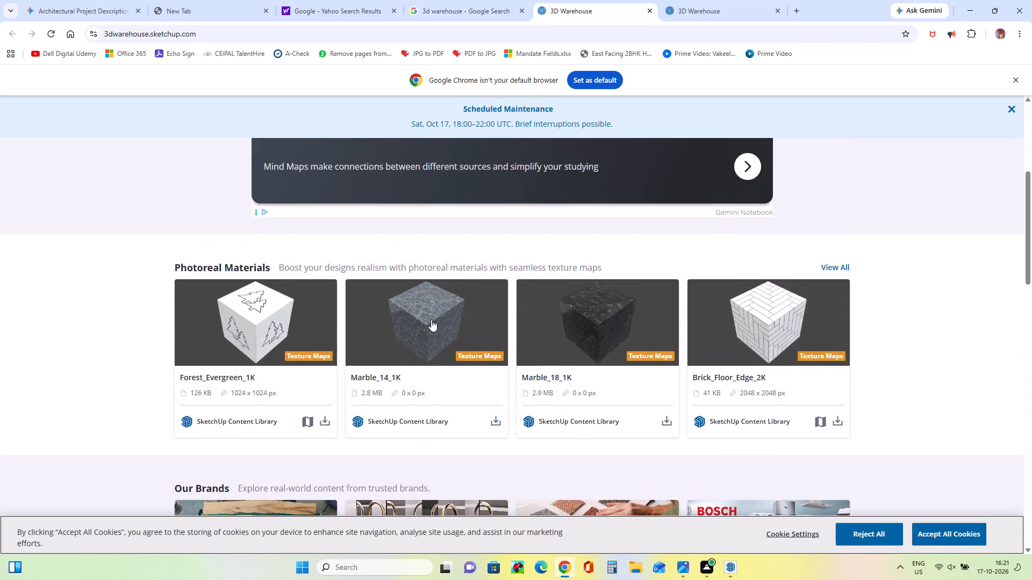
scroll(431, 320, "up", 4)
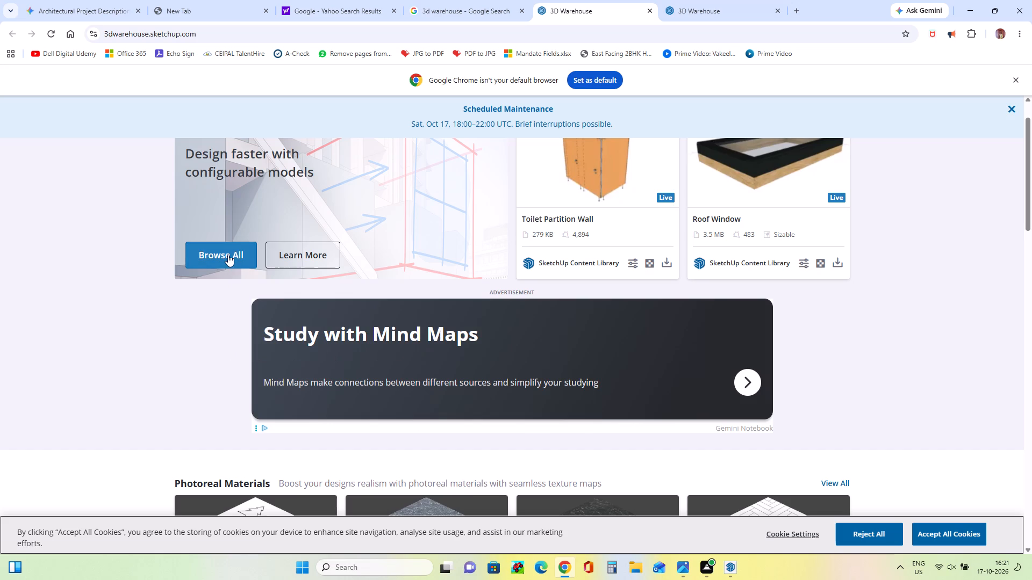
Browse all the configurable Live Component models and look through the 3D Models collections.
left_click(228, 255)
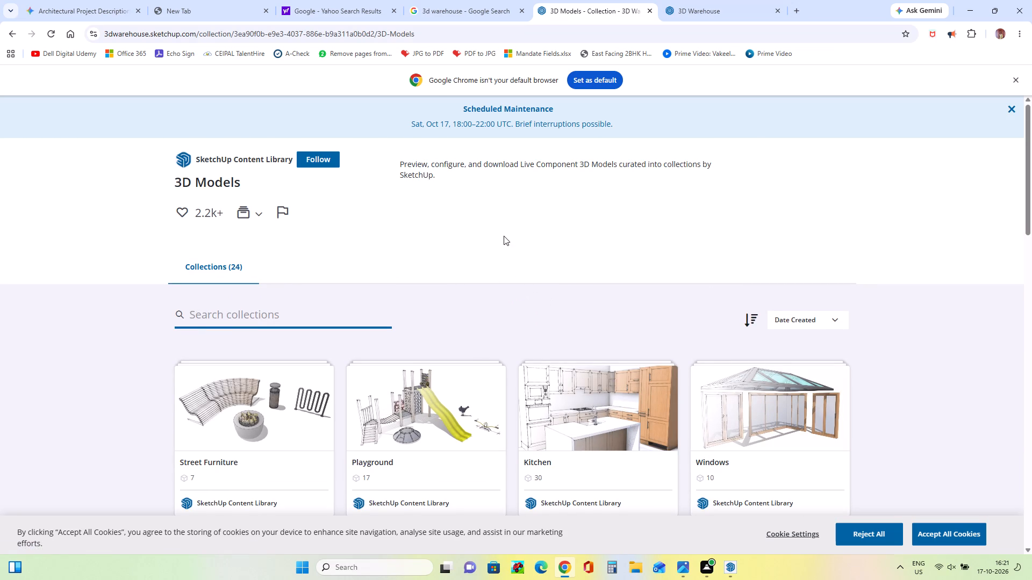
scroll(504, 236, "up", 3)
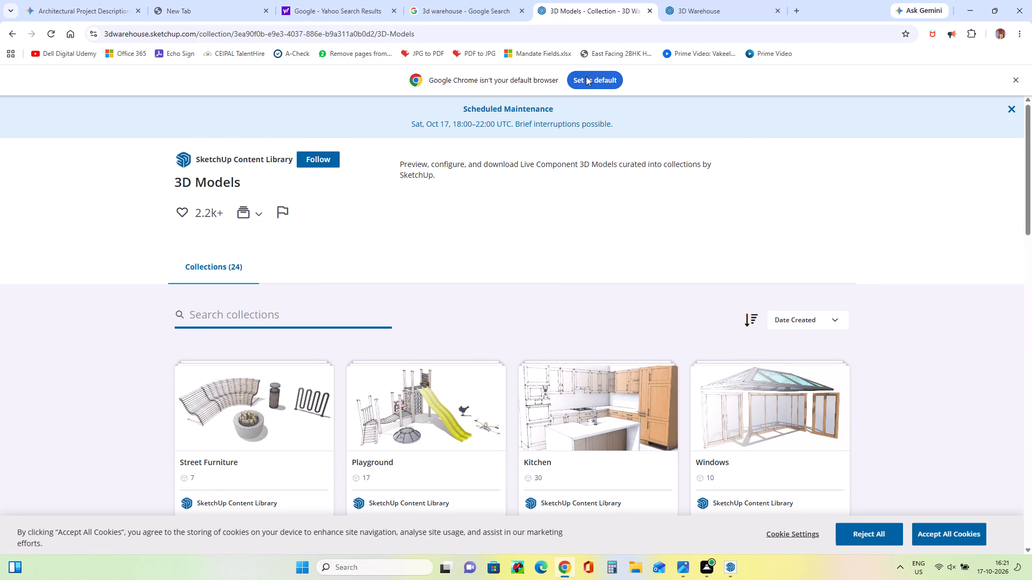
left_click(586, 78)
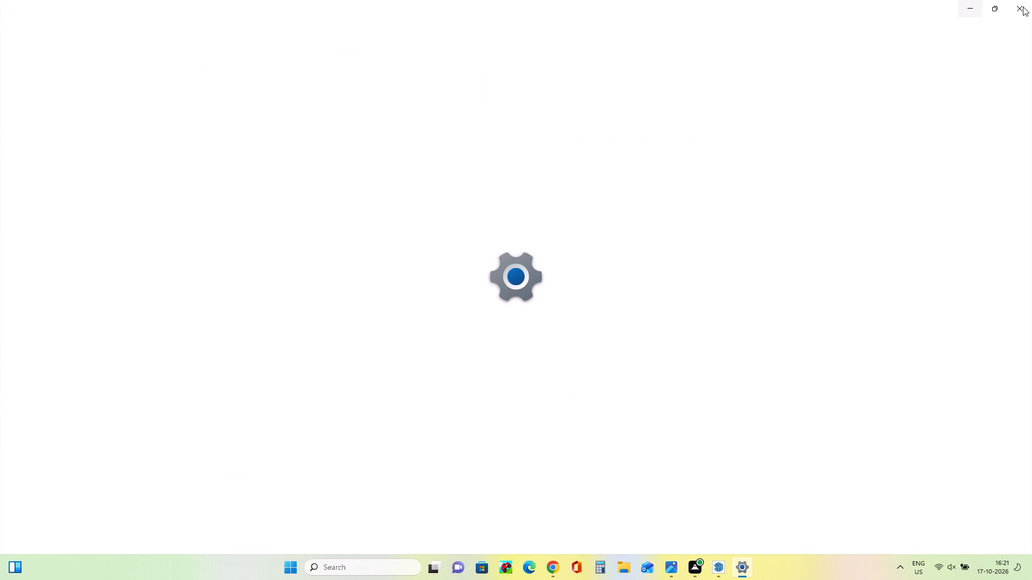
left_click(1023, 6)
scroll(538, 356, "down", 7)
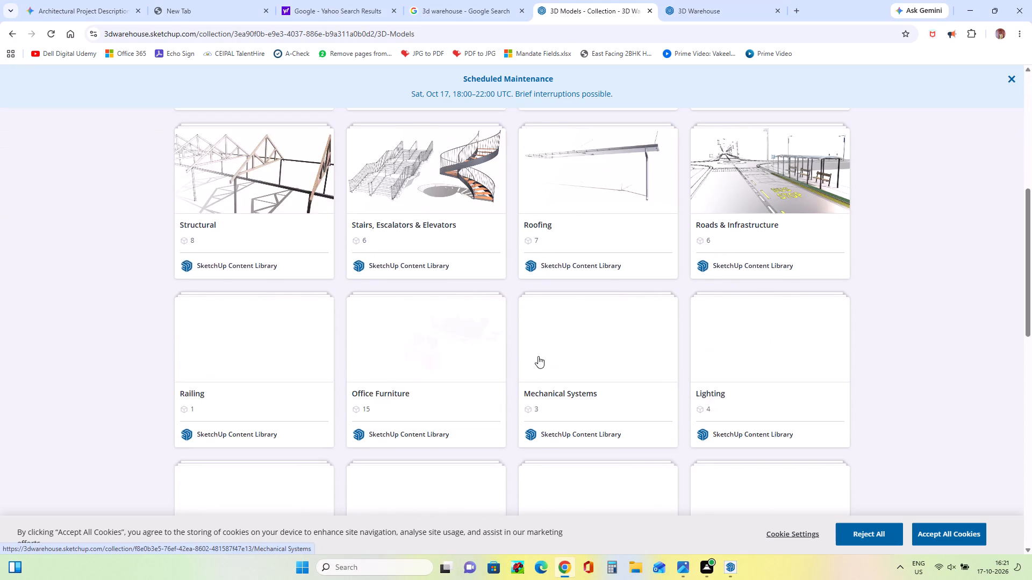
scroll(538, 356, "down", 14)
scroll(538, 358, "up", 10)
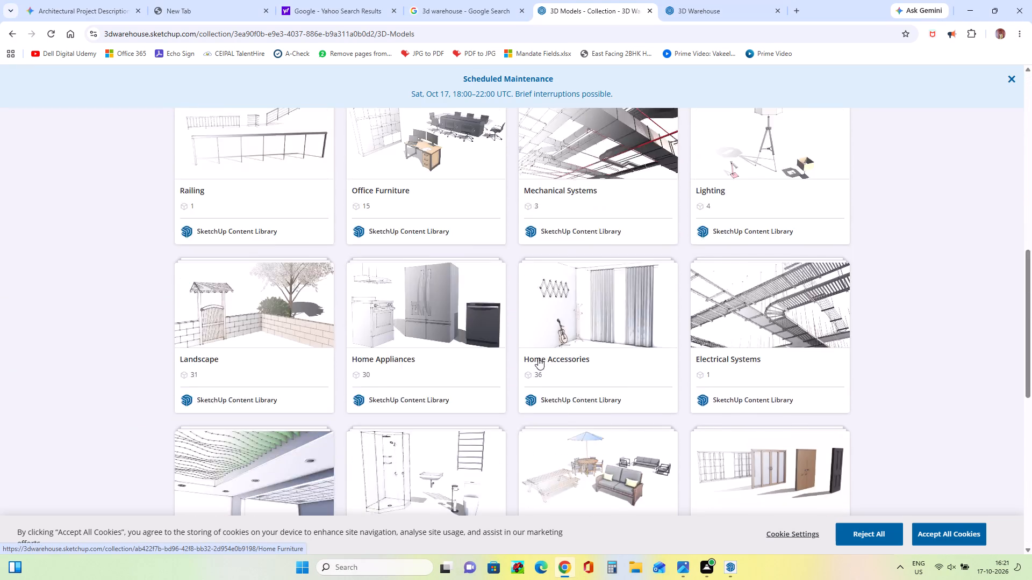
scroll(538, 358, "up", 12)
scroll(538, 358, "down", 1)
scroll(538, 358, "up", 5)
scroll(536, 360, "down", 1)
scroll(536, 360, "up", 2)
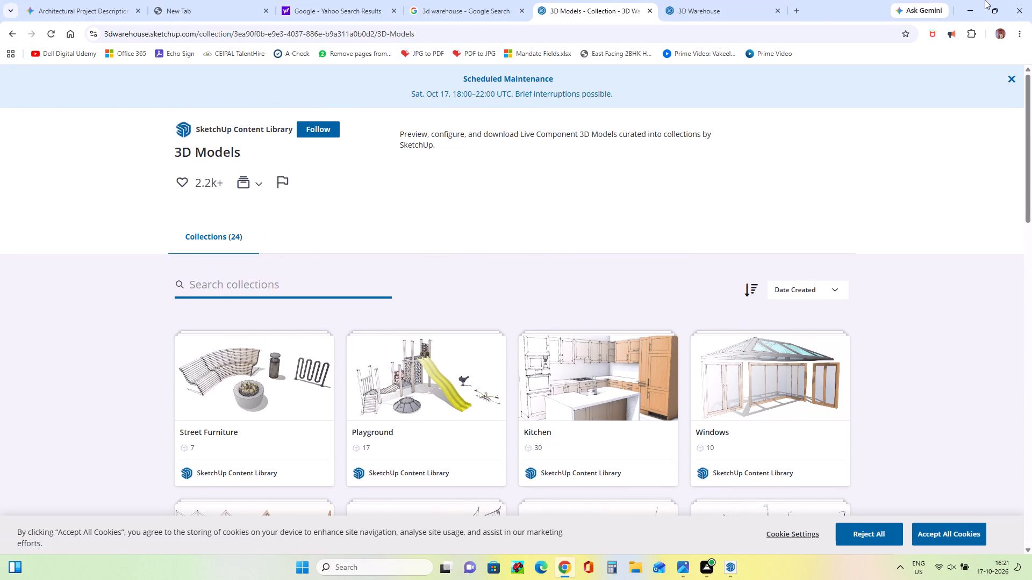
Return to the 3D Warehouse home page, view all Photoreal Materials and look through the SketchUp Content Library's list.
left_click(13, 32)
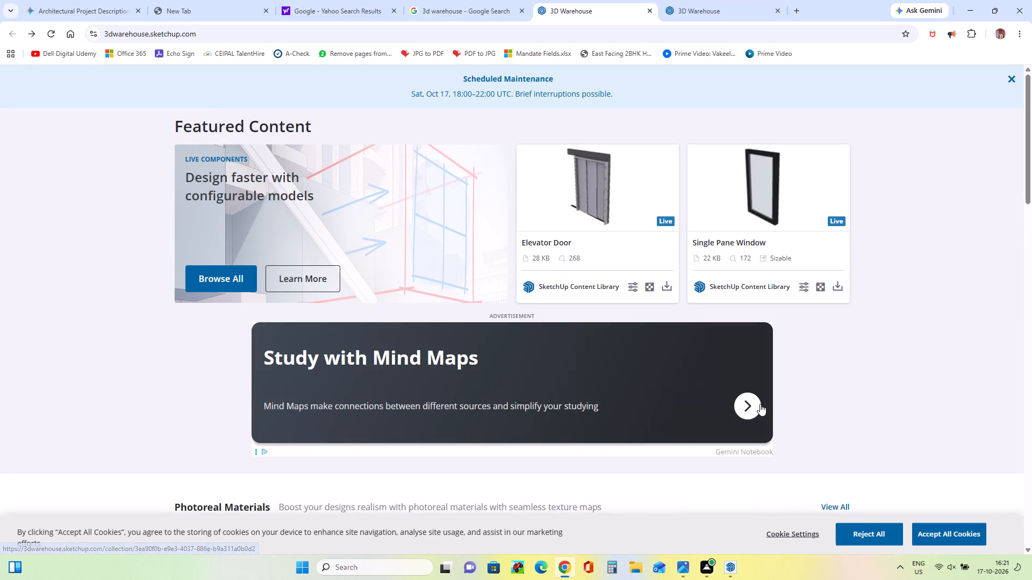
scroll(742, 390, "down", 3)
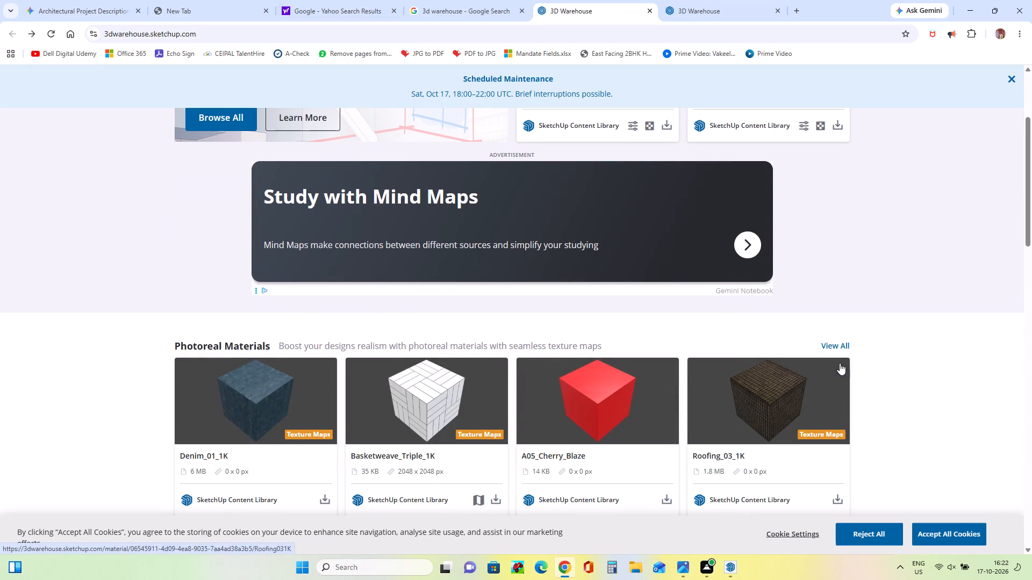
left_click(833, 346)
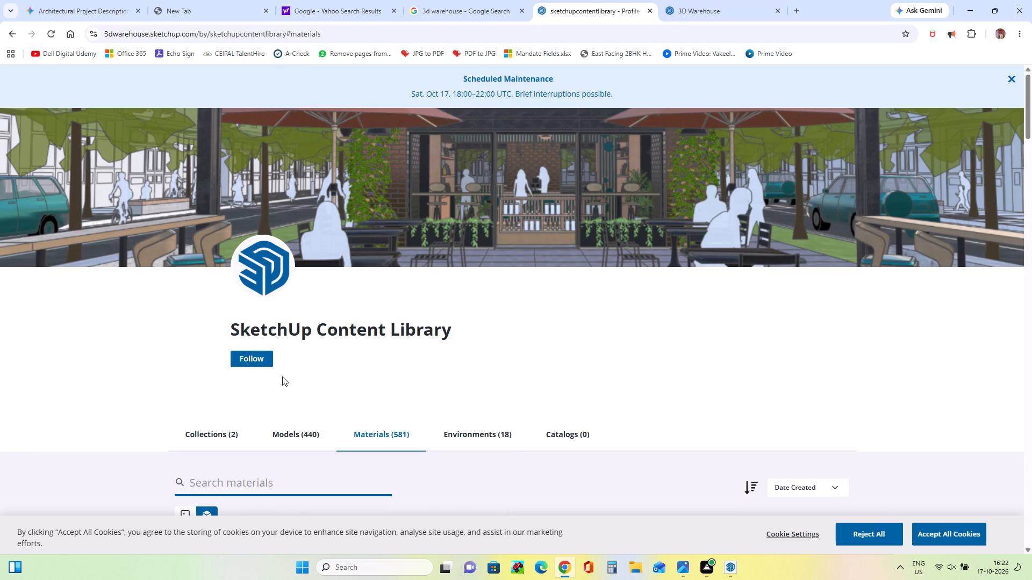
scroll(261, 381, "down", 10)
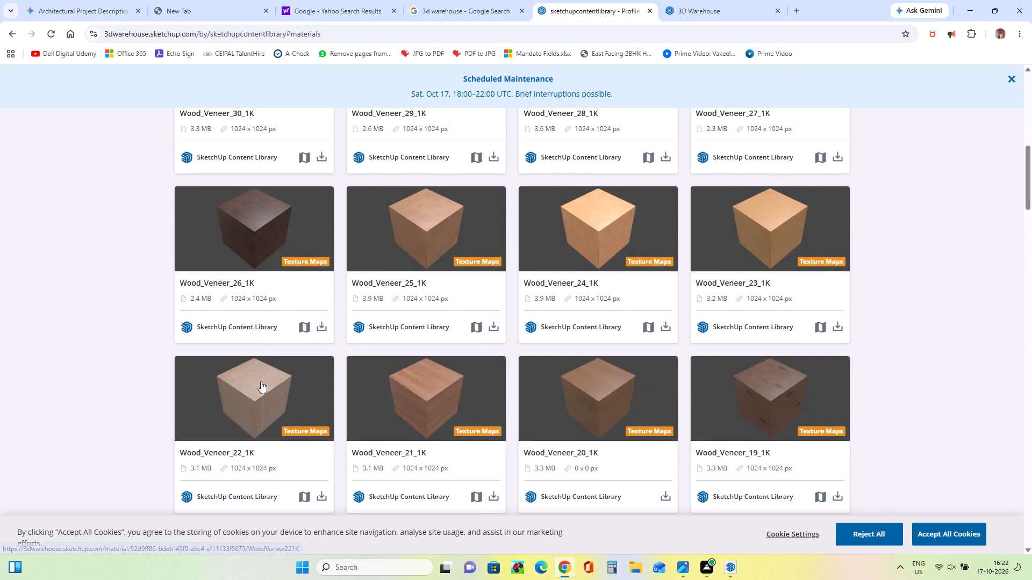
scroll(261, 381, "down", 5)
scroll(261, 381, "up", 19)
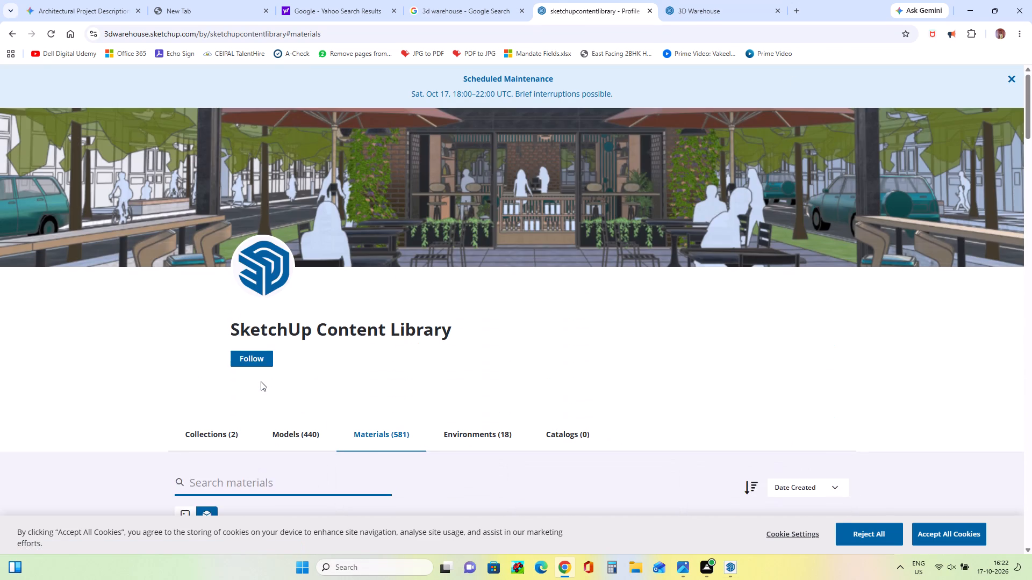
scroll(261, 381, "down", 3)
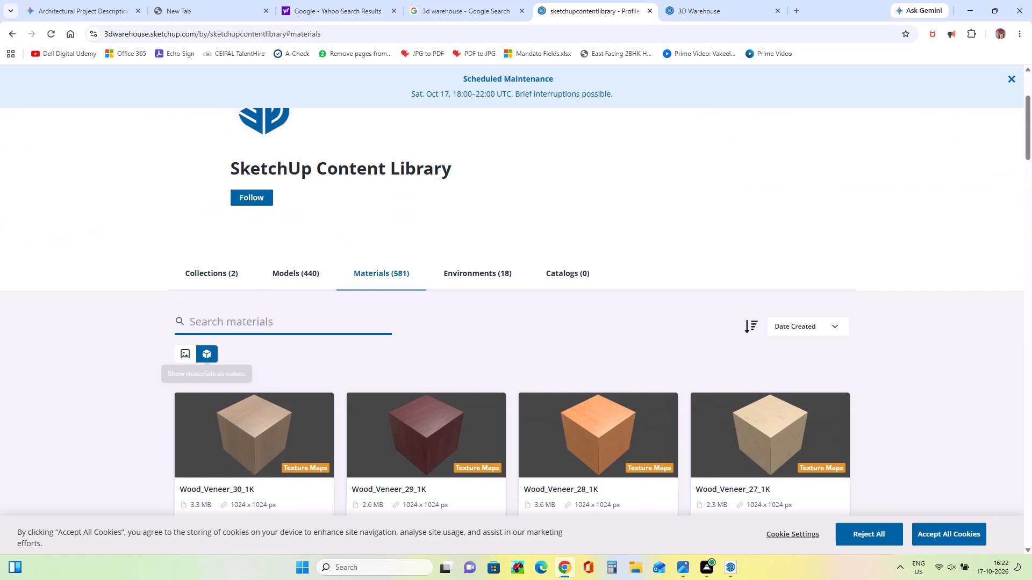
Search the SketchUp Content Library's materials for "door" and check the results.
left_click(228, 328)
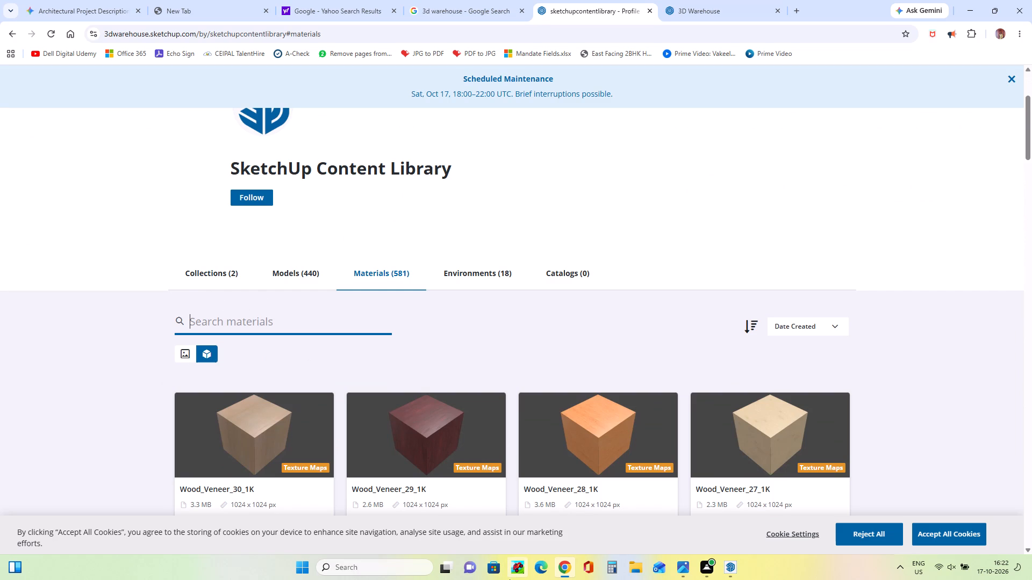
type("door")
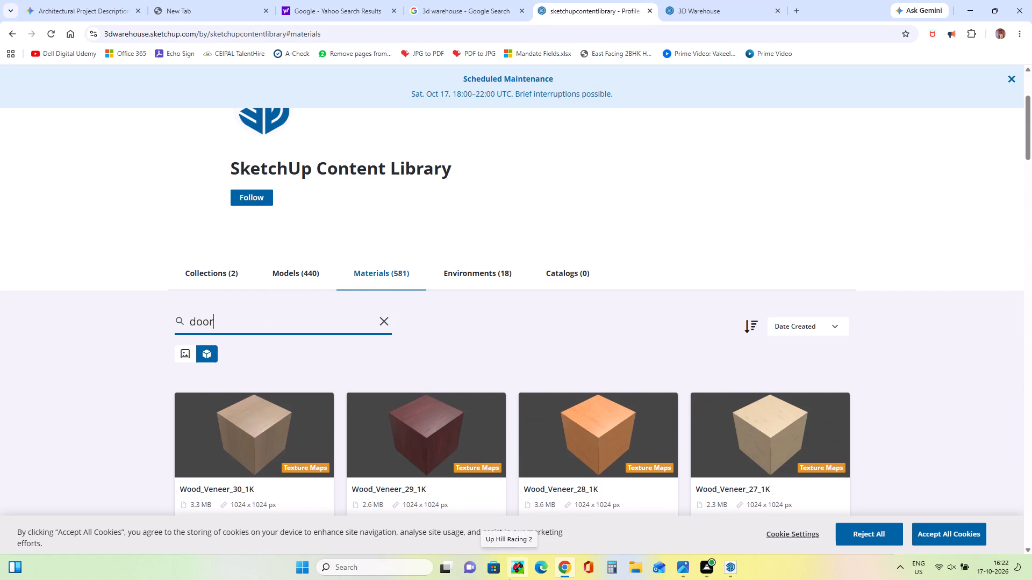
key("Return")
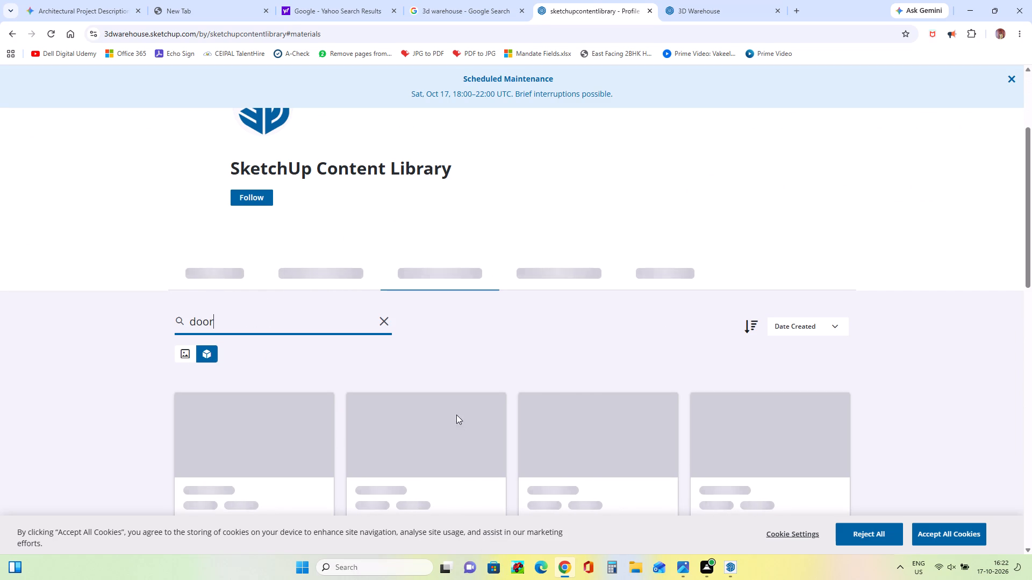
scroll(411, 413, "down", 7)
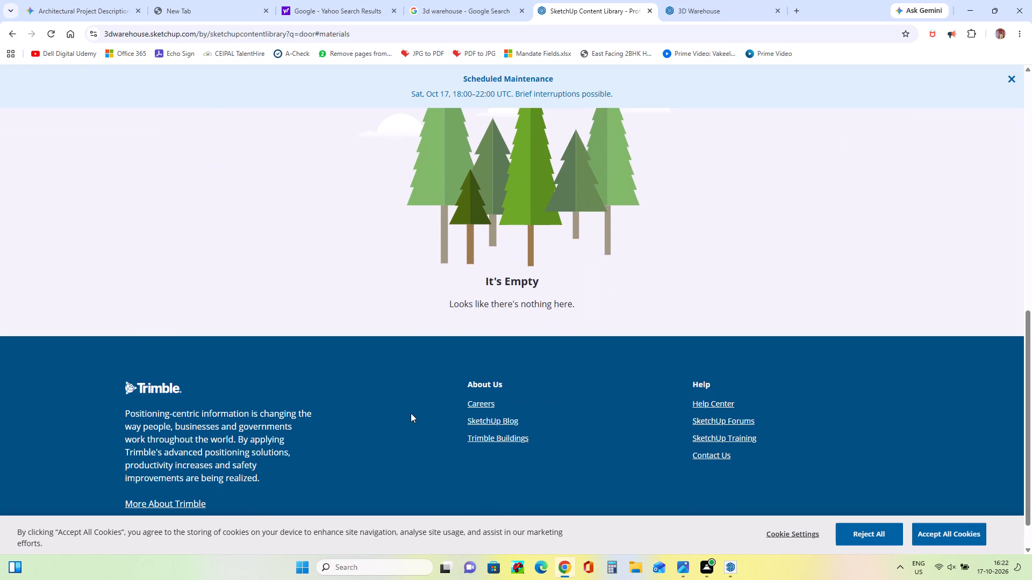
scroll(411, 413, "up", 8)
scroll(568, 324, "up", 3)
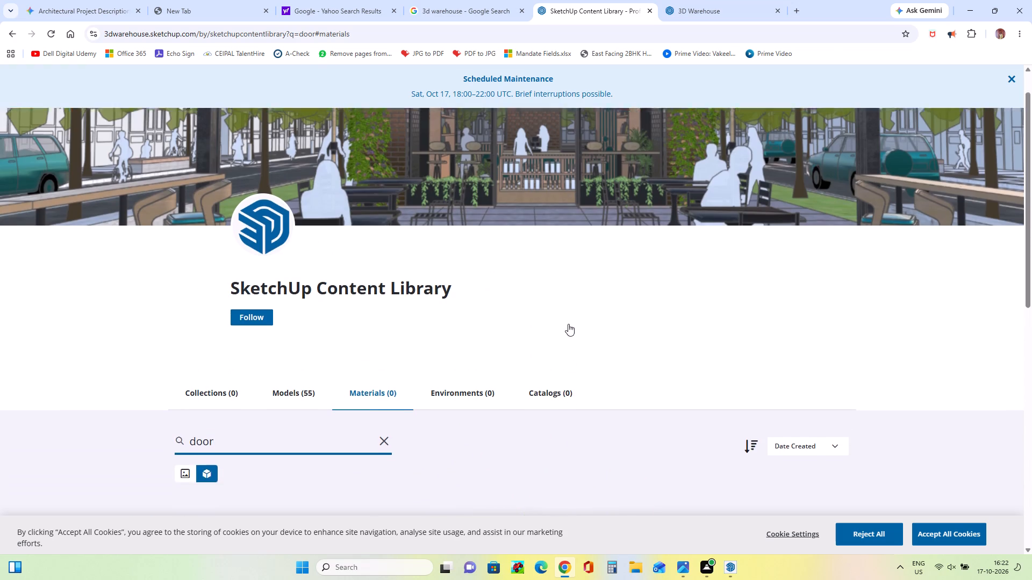
scroll(568, 324, "up", 6)
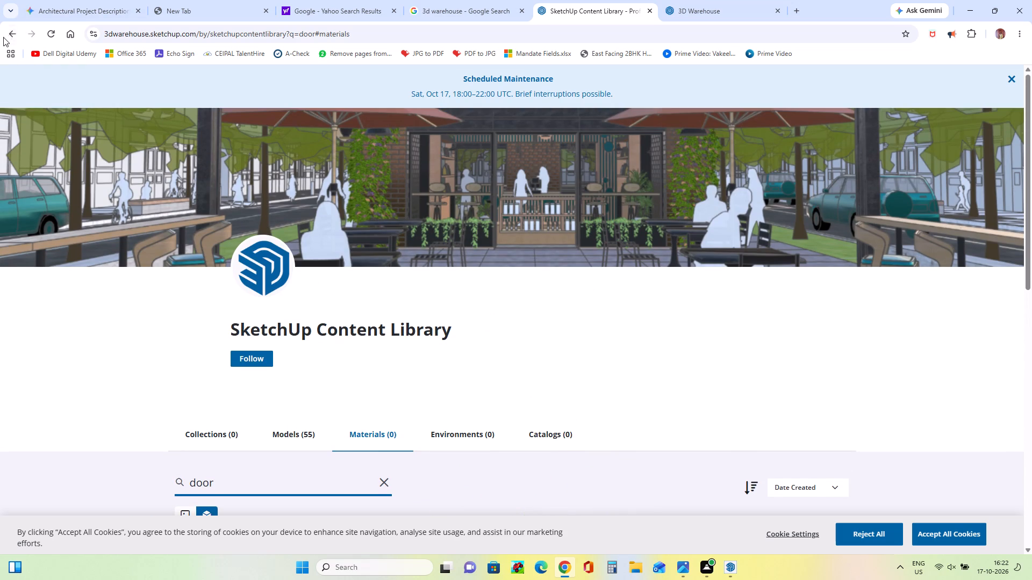
Go back to the 3D Warehouse home page.
left_click(5, 35)
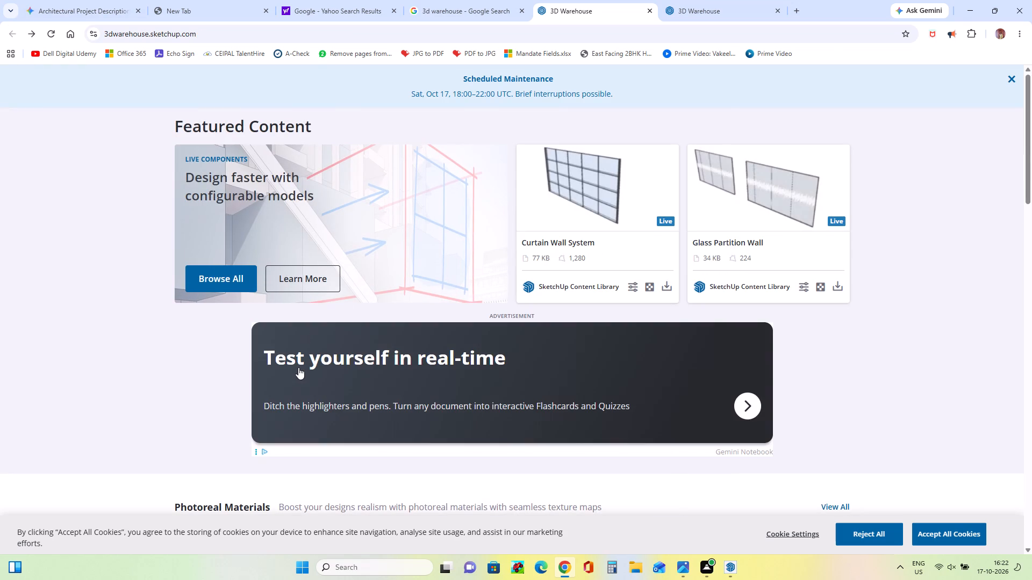
scroll(298, 368, "up", 7)
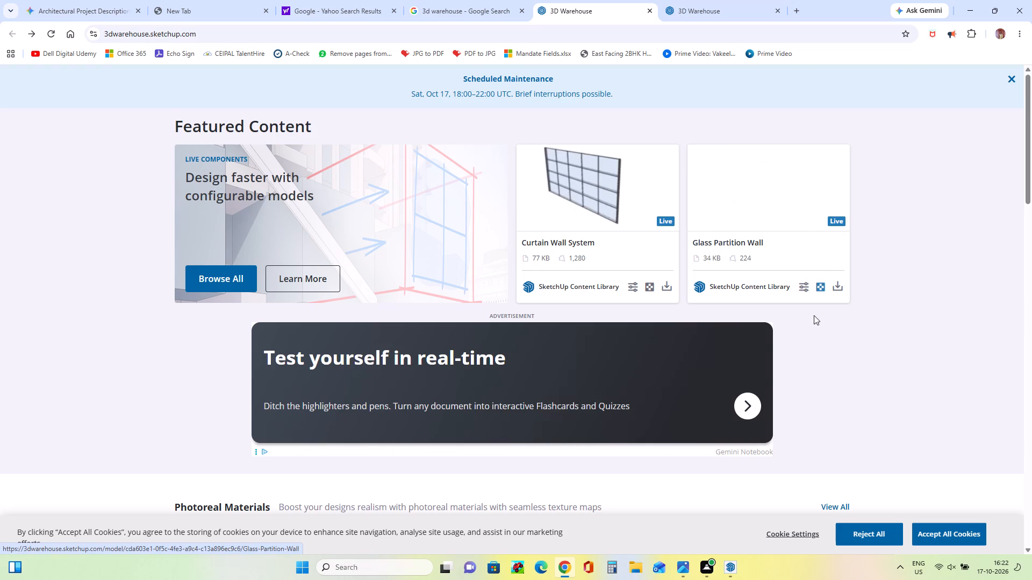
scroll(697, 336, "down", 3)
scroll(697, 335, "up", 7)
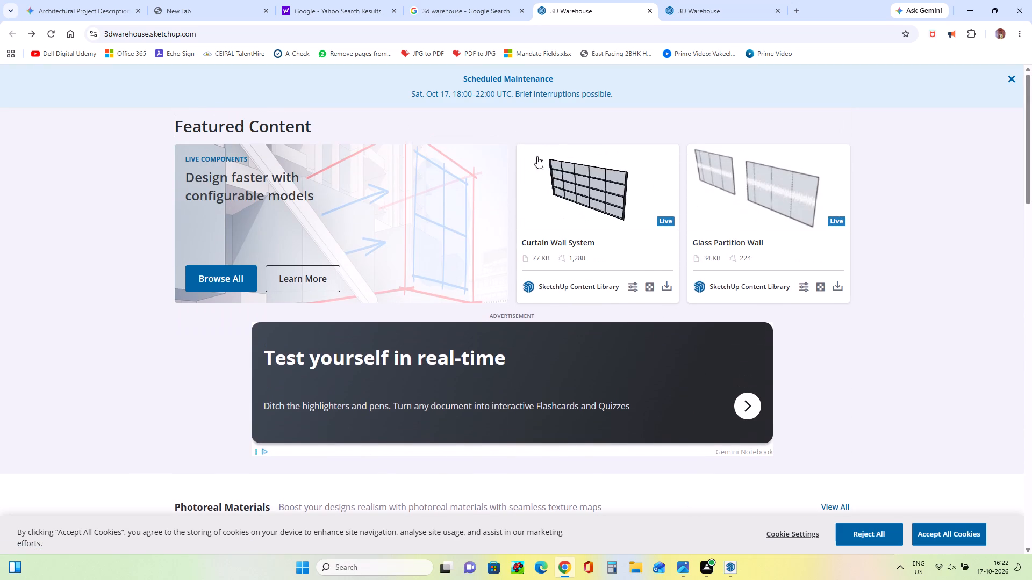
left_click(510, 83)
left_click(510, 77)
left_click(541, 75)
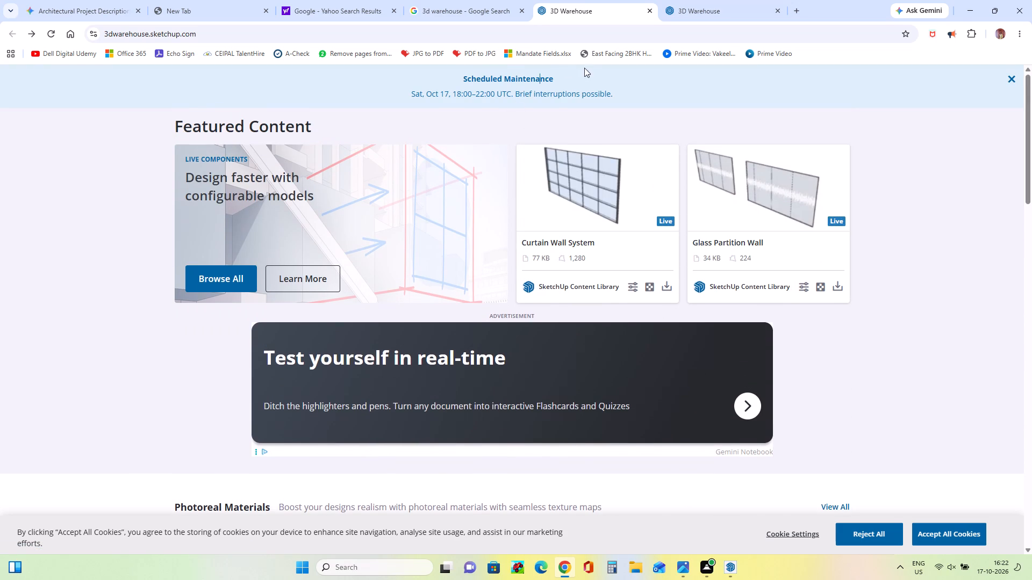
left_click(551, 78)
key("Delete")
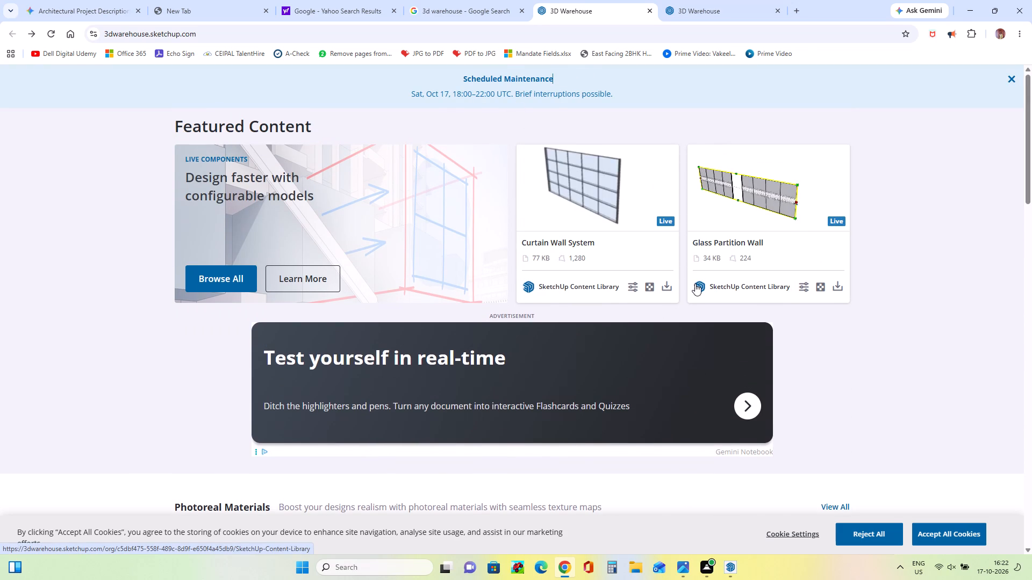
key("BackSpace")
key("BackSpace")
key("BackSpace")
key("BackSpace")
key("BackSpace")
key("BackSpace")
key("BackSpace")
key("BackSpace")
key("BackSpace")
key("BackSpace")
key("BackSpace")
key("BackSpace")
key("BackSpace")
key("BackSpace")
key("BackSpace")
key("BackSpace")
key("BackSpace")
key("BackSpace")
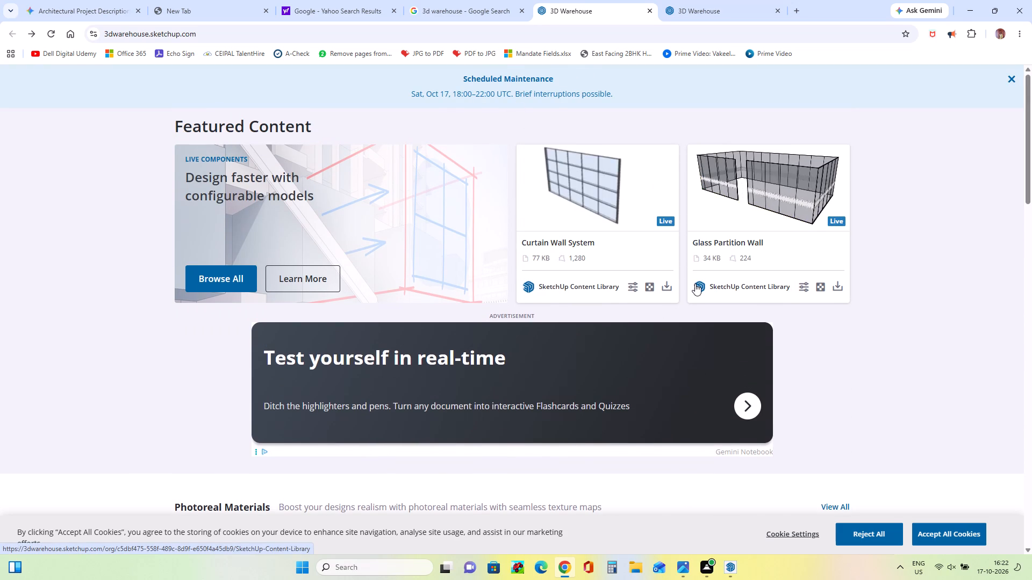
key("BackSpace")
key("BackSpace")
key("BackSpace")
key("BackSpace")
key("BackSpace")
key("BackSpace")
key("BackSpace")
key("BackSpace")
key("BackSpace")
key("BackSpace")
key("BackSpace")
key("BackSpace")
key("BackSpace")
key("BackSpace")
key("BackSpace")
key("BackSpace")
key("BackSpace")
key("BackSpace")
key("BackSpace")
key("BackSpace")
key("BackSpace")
Open the NanaWall brand from the home page, look through its glass wall models, and return to the home page.
scroll(698, 285, "down", 4)
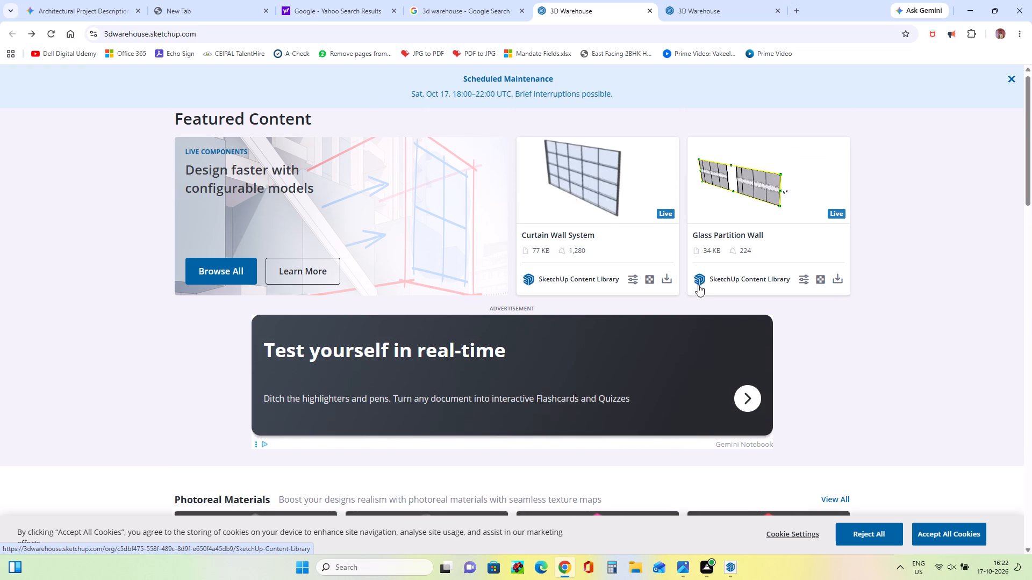
scroll(698, 285, "down", 3)
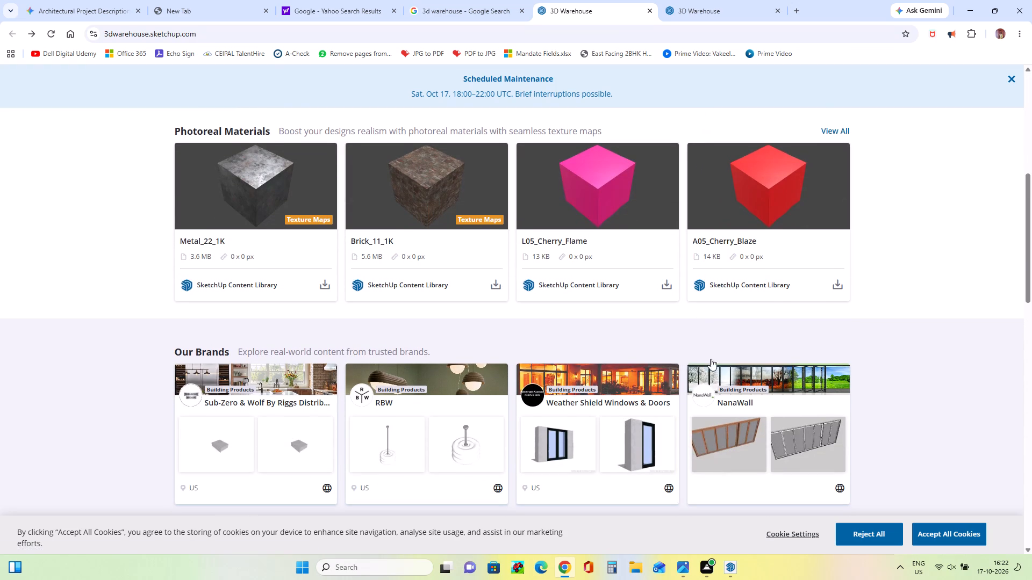
scroll(711, 356, "down", 4)
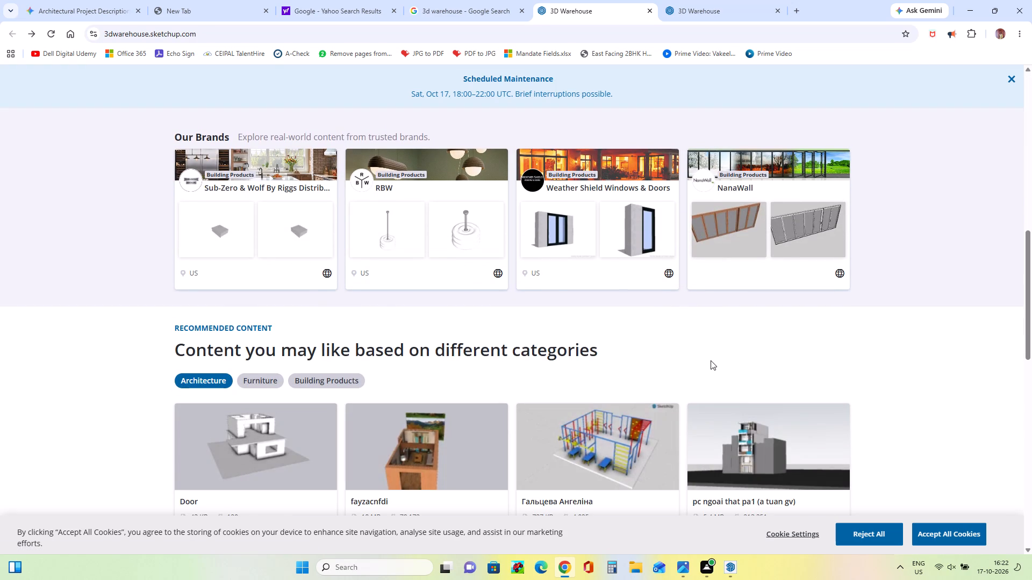
scroll(709, 365, "up", 2)
left_click(768, 345)
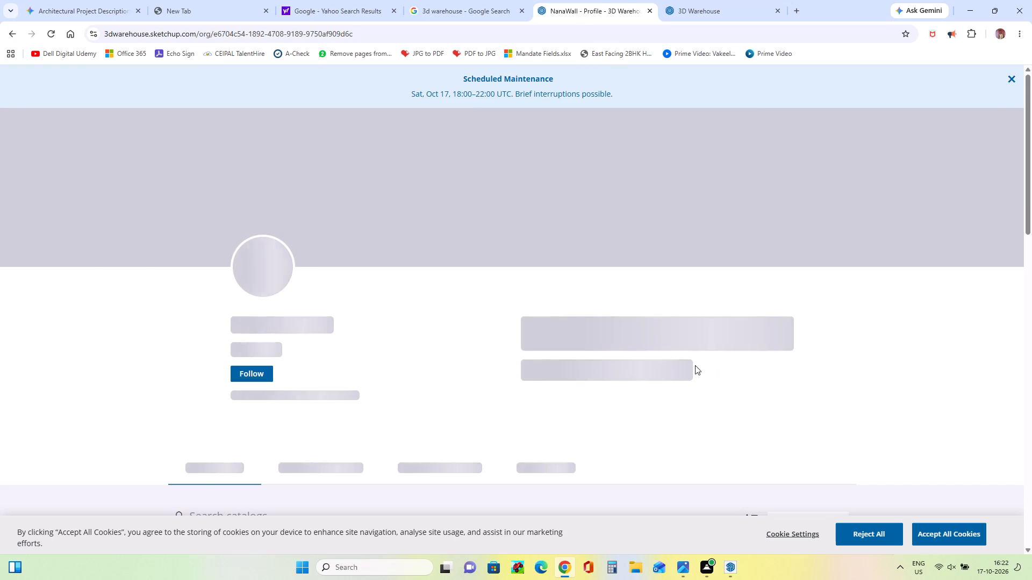
scroll(712, 340, "down", 6)
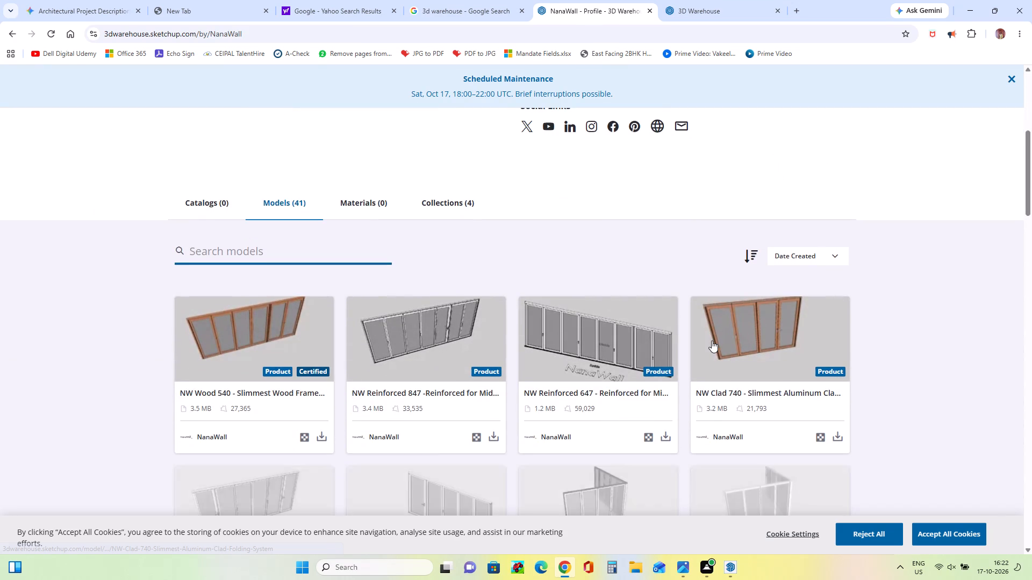
scroll(712, 340, "down", 2)
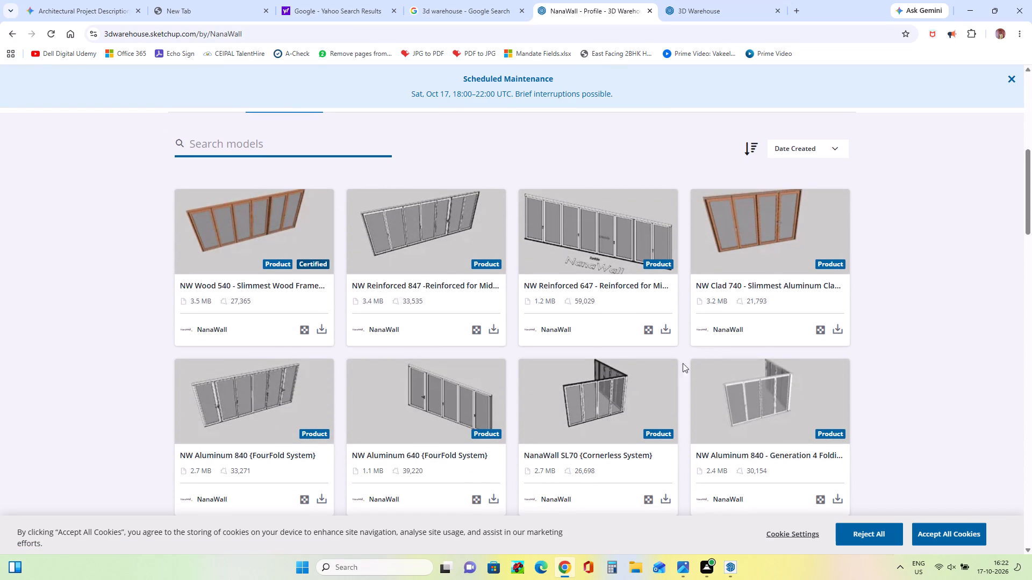
scroll(623, 395, "down", 10)
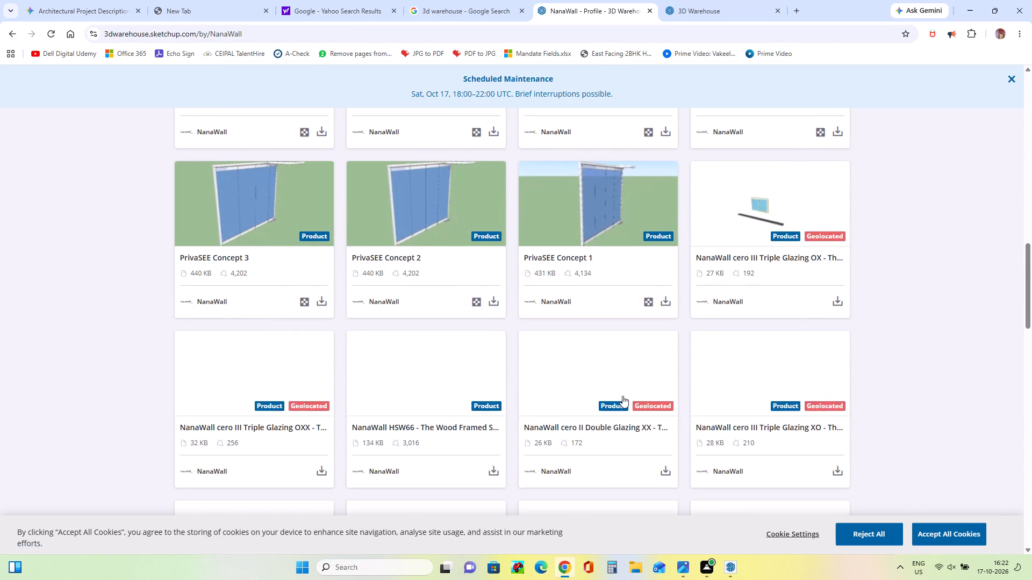
scroll(622, 396, "up", 10)
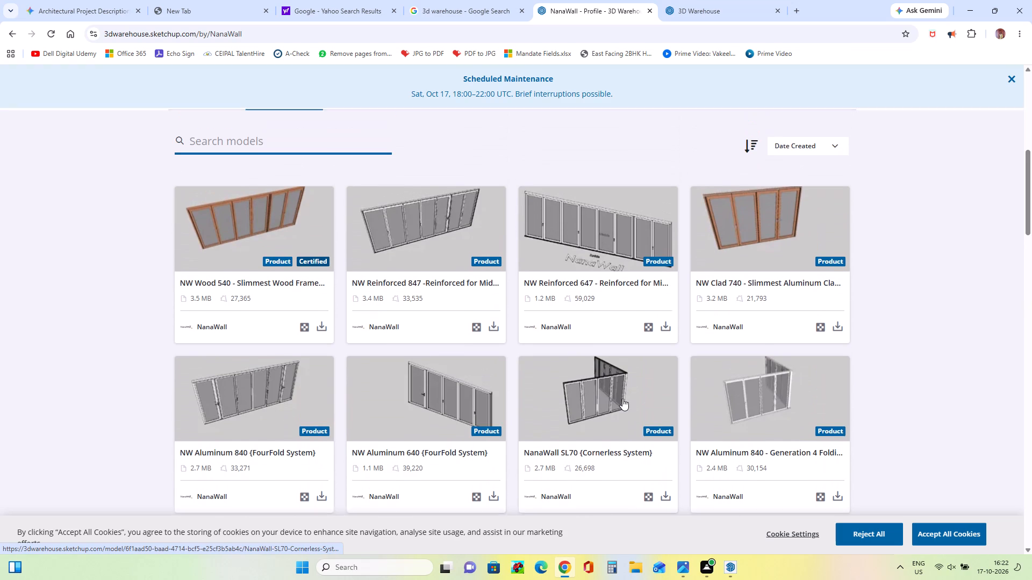
scroll(622, 398, "down", 20)
scroll(622, 398, "down", 2)
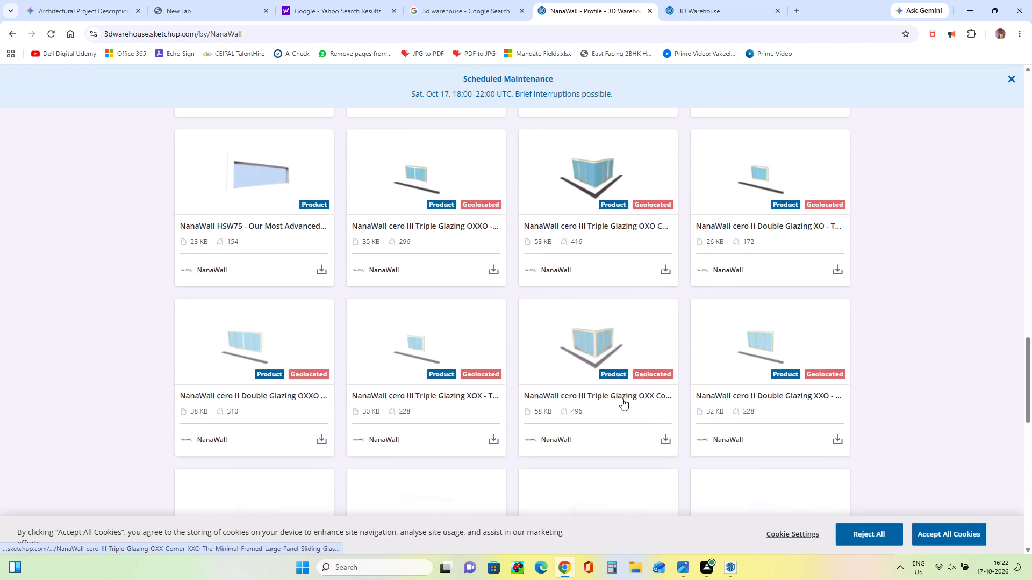
scroll(622, 398, "down", 13)
scroll(622, 398, "up", 19)
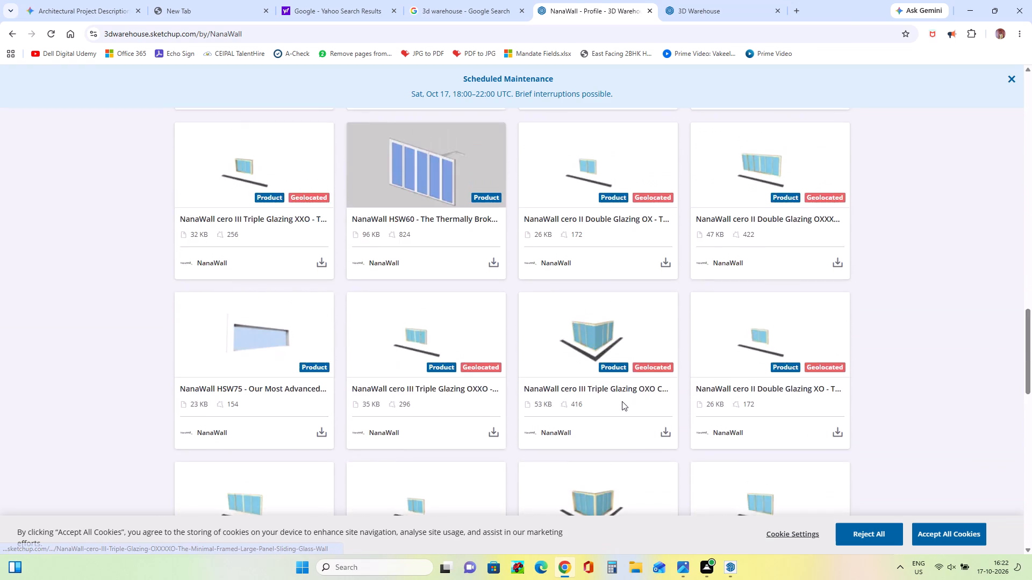
scroll(622, 401, "up", 4)
scroll(622, 401, "down", 1)
scroll(622, 401, "up", 20)
scroll(622, 401, "up", 2)
scroll(622, 403, "down", 1)
scroll(622, 403, "up", 8)
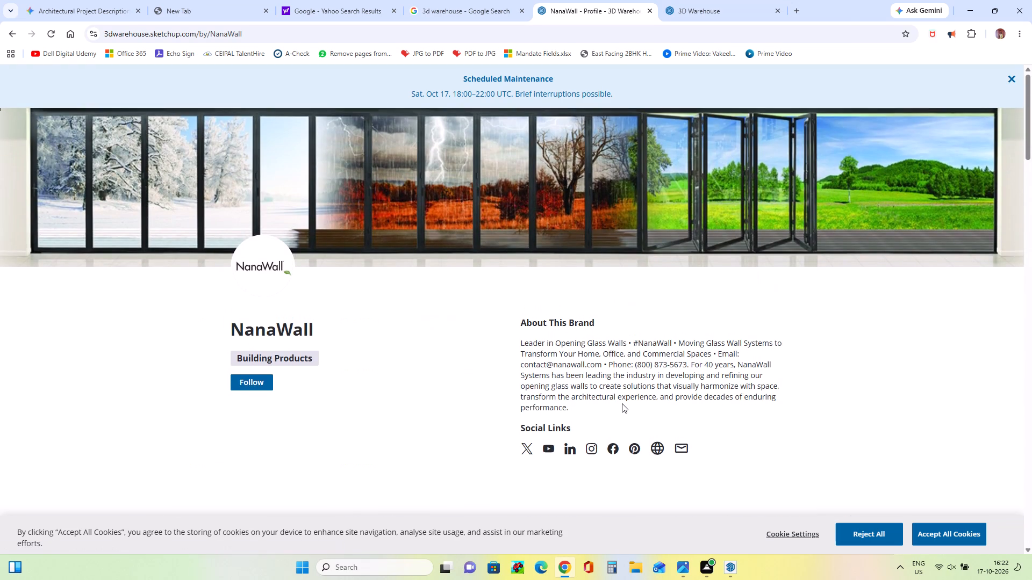
left_click(2, 39)
Open the "door 90 cm" model from the recommended Architecture content, inspect its preview, and go back to the home page.
scroll(616, 286, "down", 4)
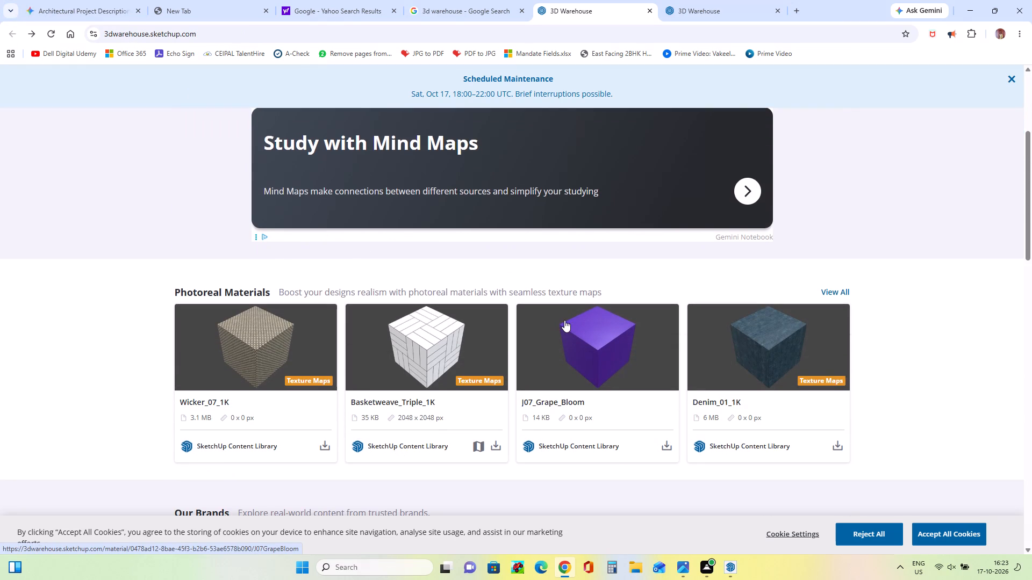
scroll(565, 315, "down", 4)
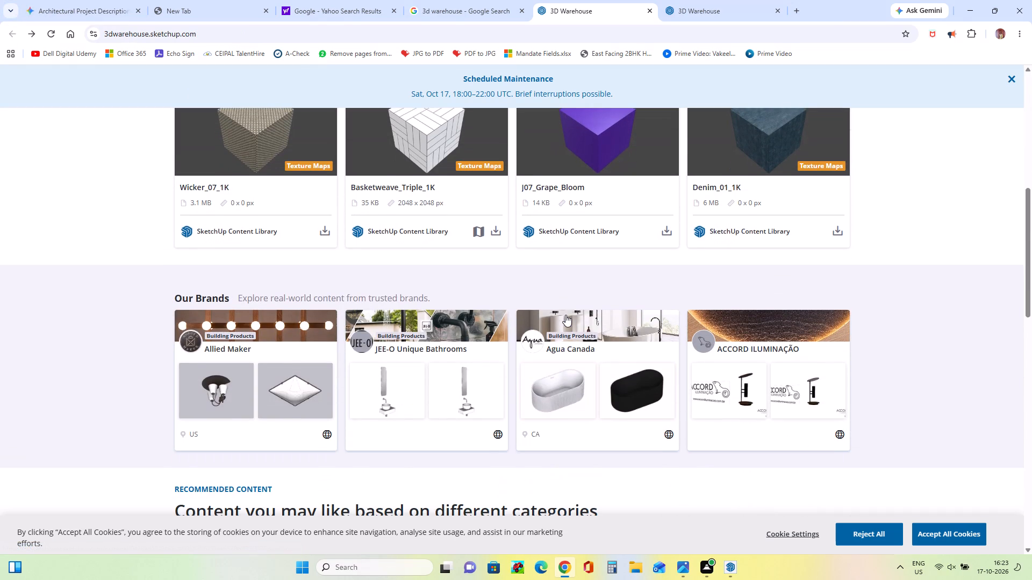
scroll(565, 315, "down", 4)
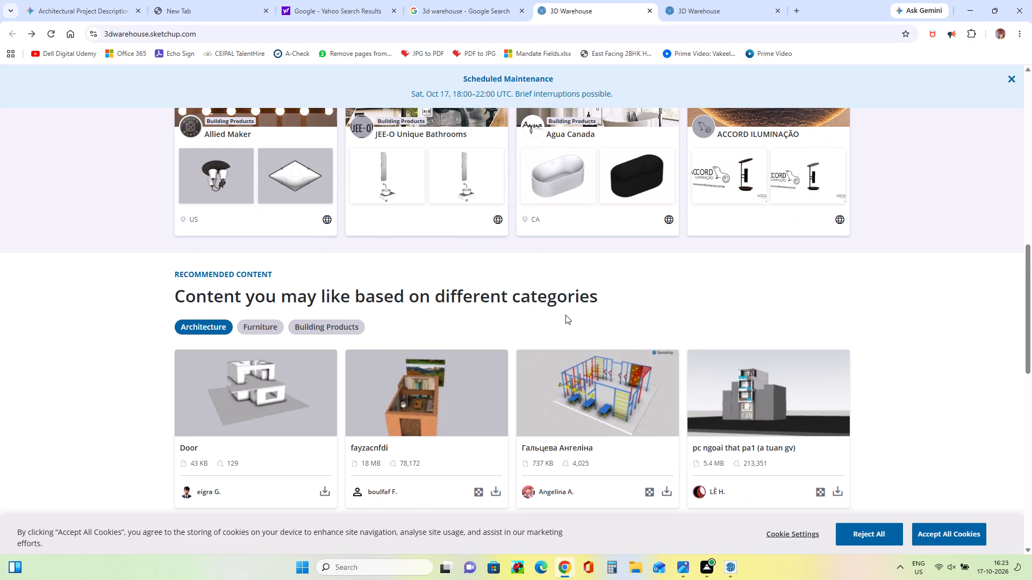
scroll(565, 315, "down", 4)
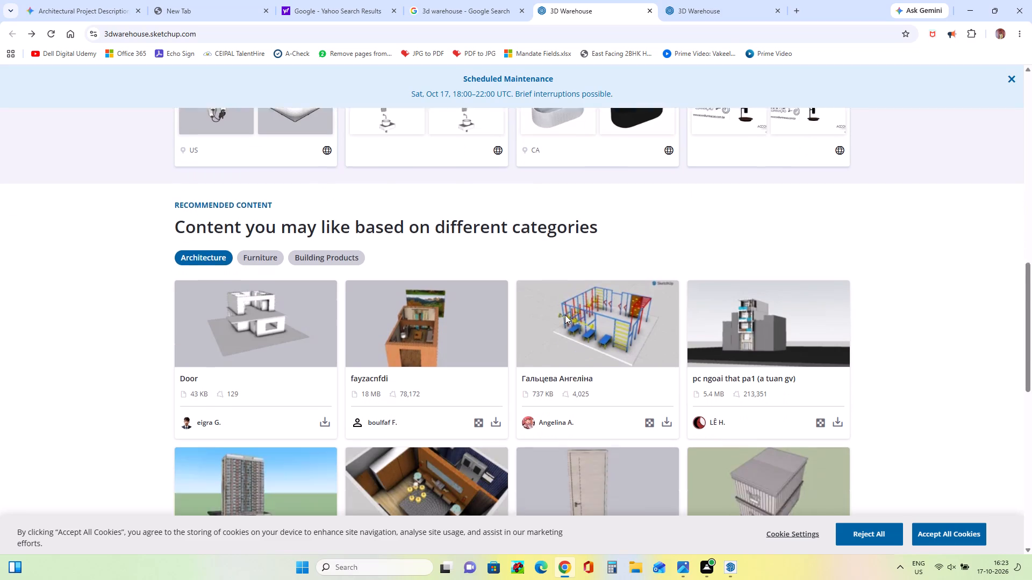
left_click(594, 378)
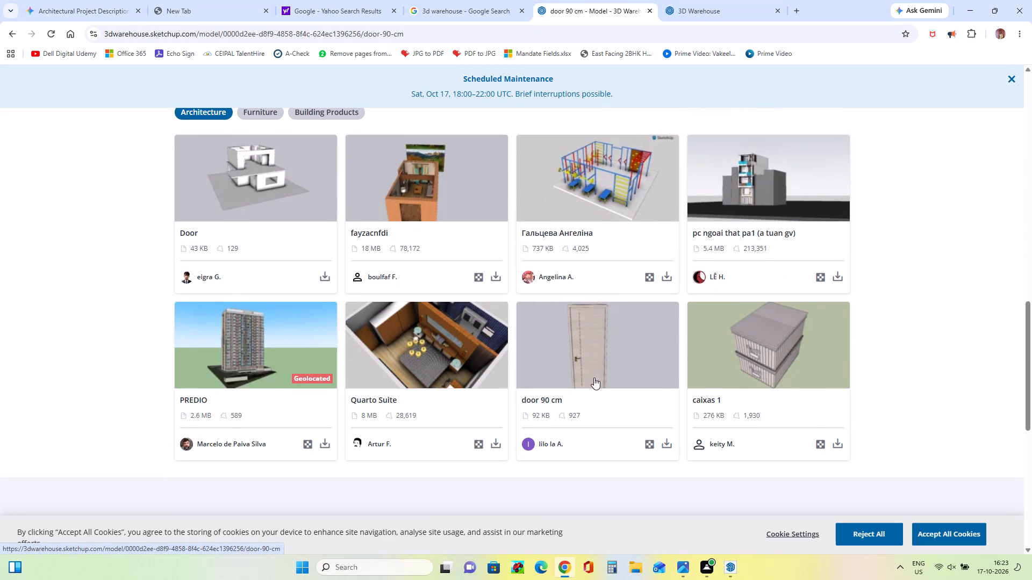
scroll(583, 288, "down", 3)
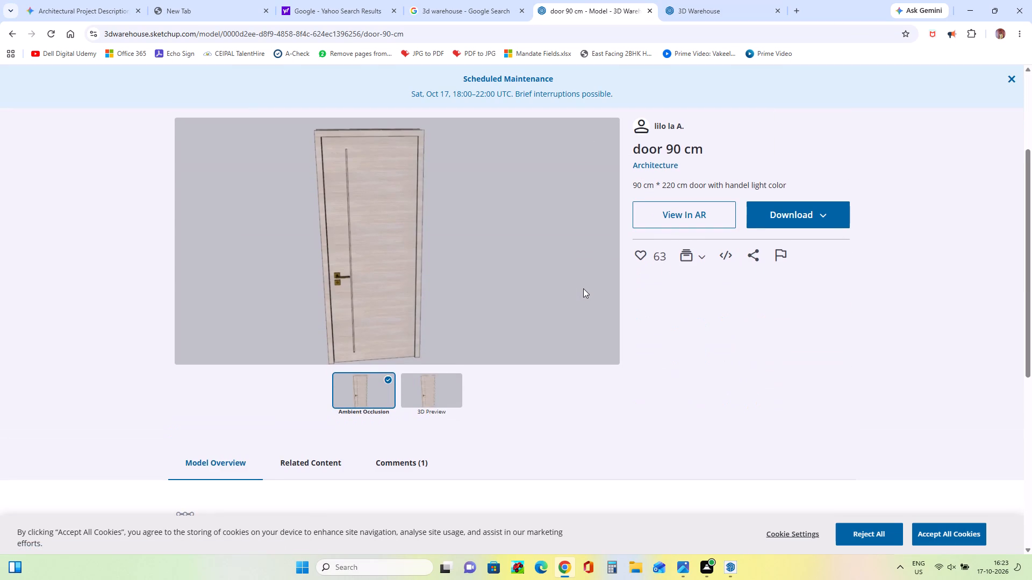
scroll(540, 314, "up", 2)
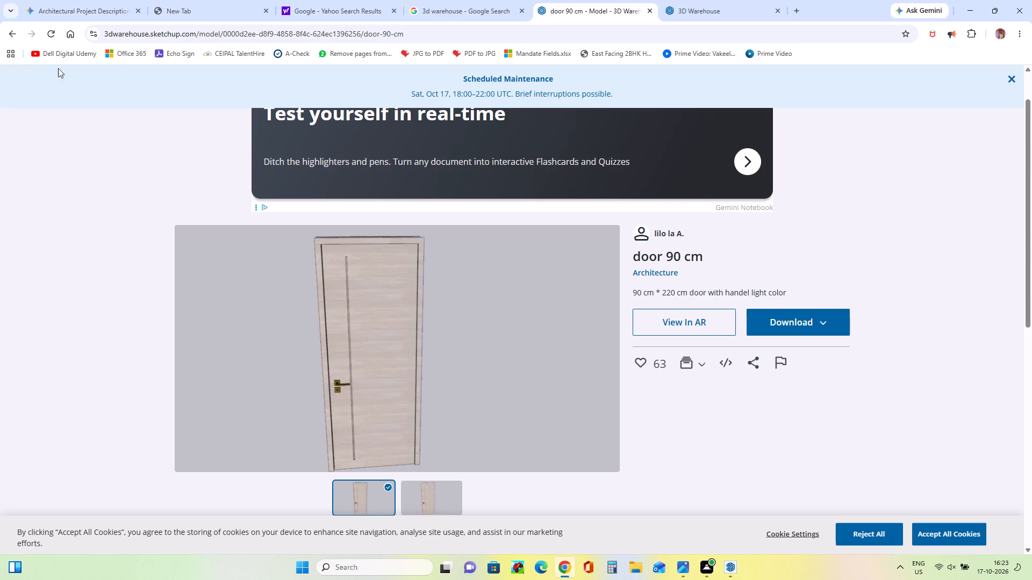
left_click(17, 35)
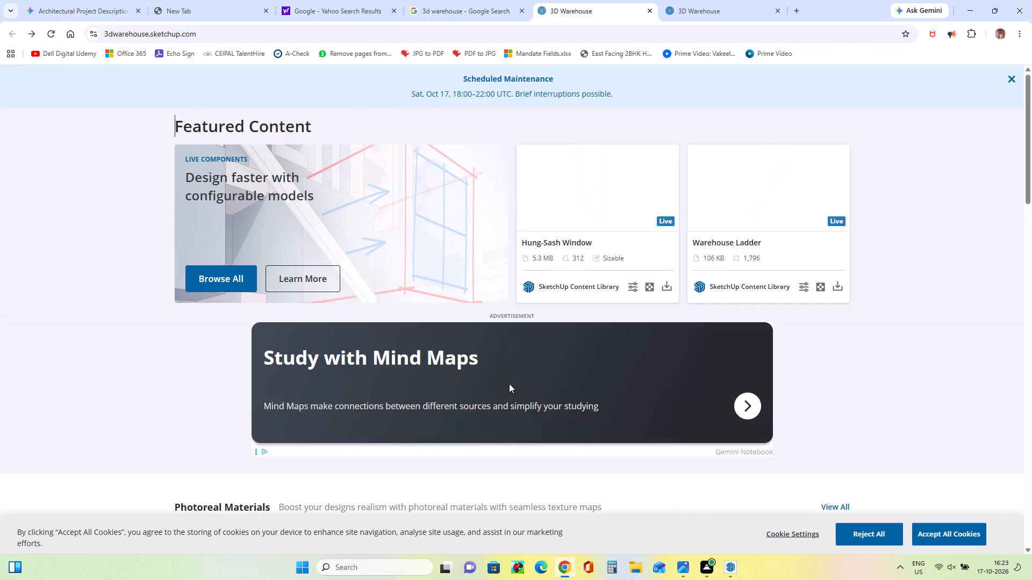
Look through the home page's featured content, photoreal materials, brands and recommended models for a suitable door.
scroll(509, 383, "down", 4)
scroll(509, 383, "up", 14)
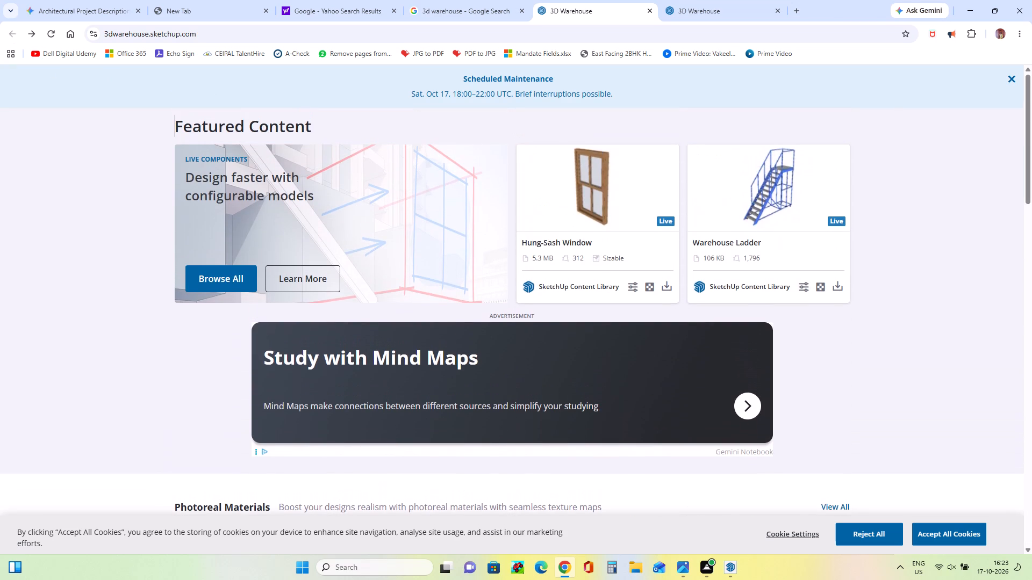
scroll(509, 383, "up", 11)
scroll(509, 383, "down", 4)
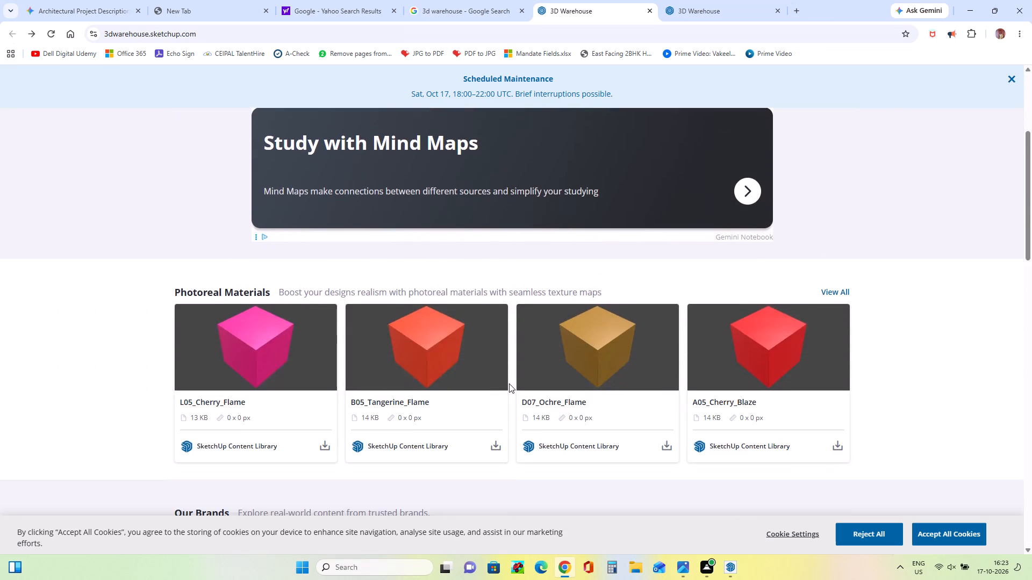
scroll(509, 383, "down", 12)
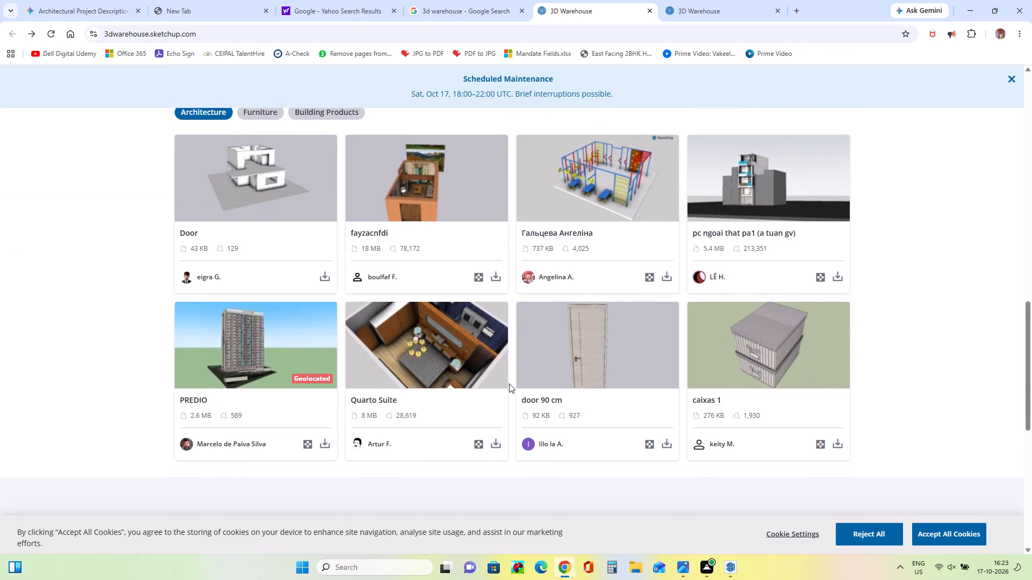
scroll(509, 383, "down", 8)
scroll(509, 383, "up", 2)
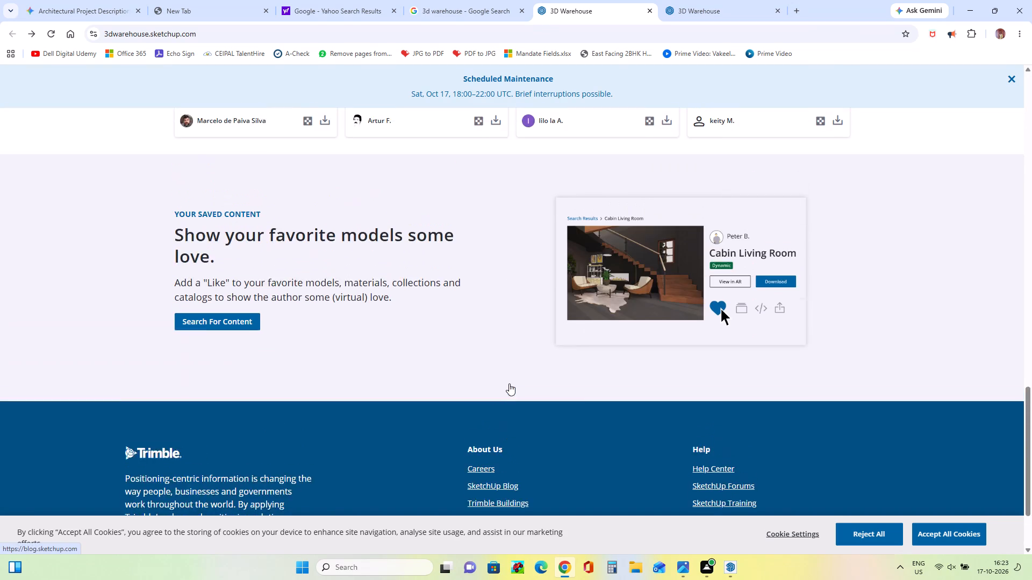
scroll(509, 383, "up", 17)
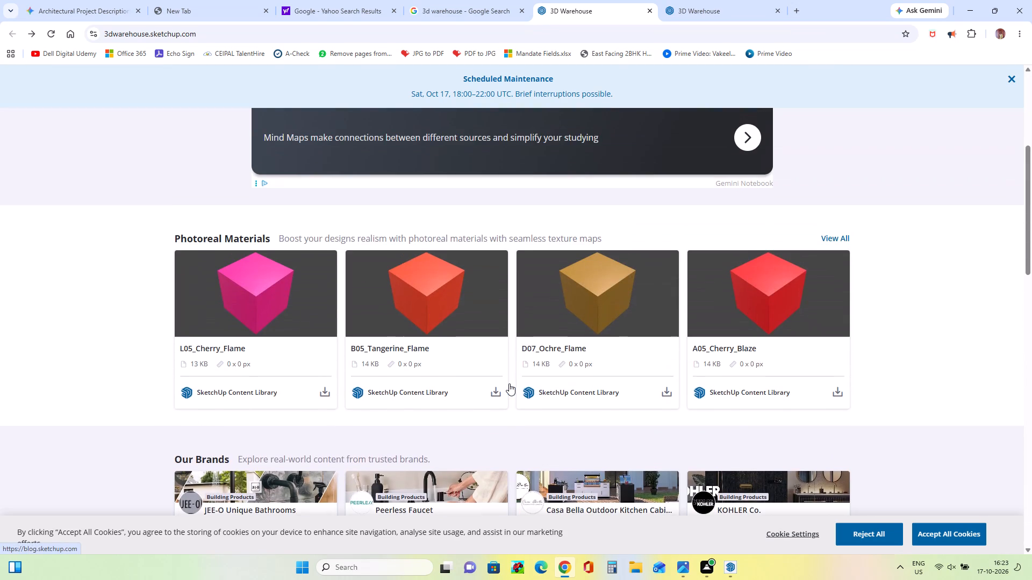
scroll(511, 383, "up", 11)
scroll(511, 383, "up", 11)
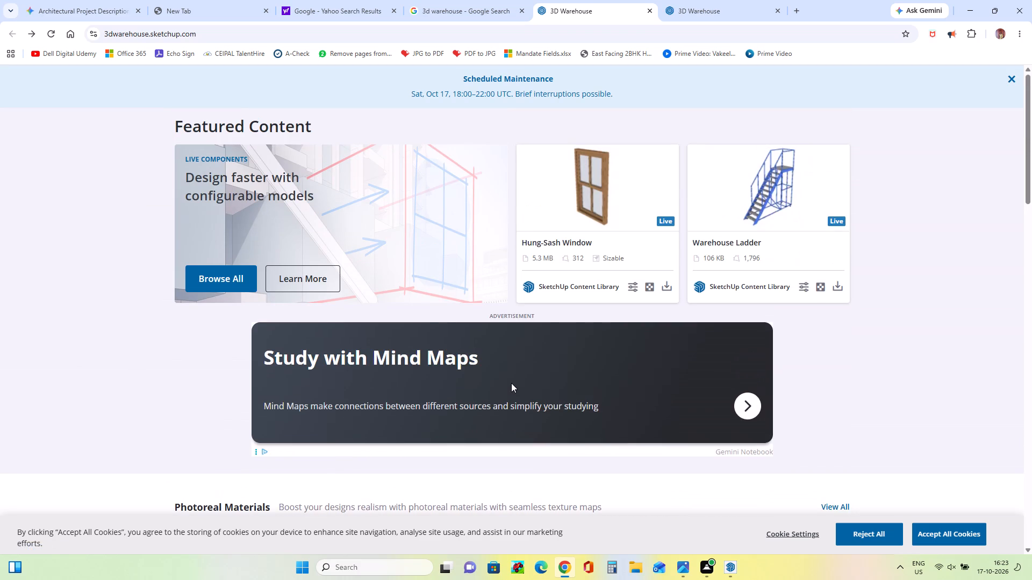
scroll(511, 383, "up", 3)
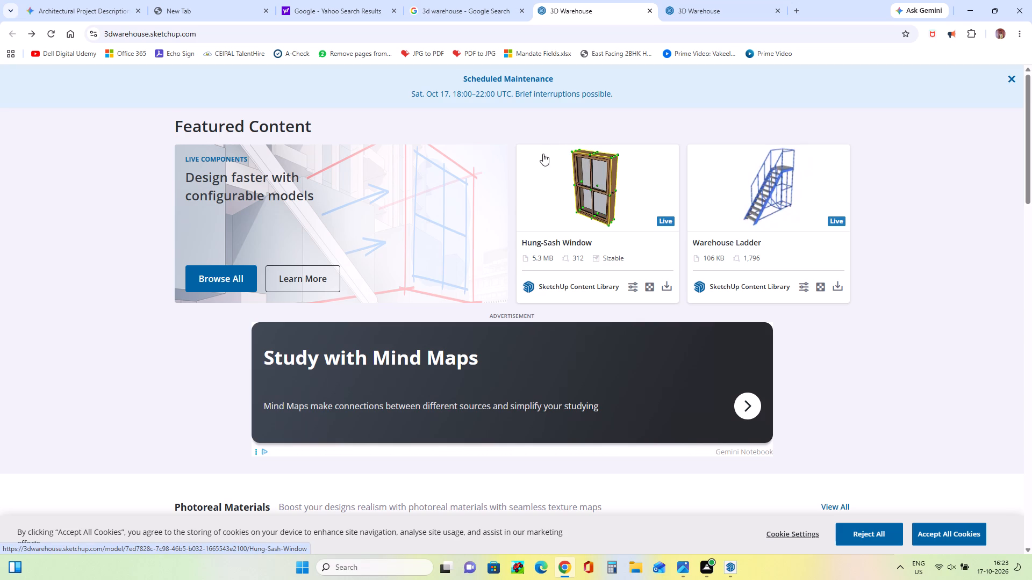
scroll(507, 196, "up", 5)
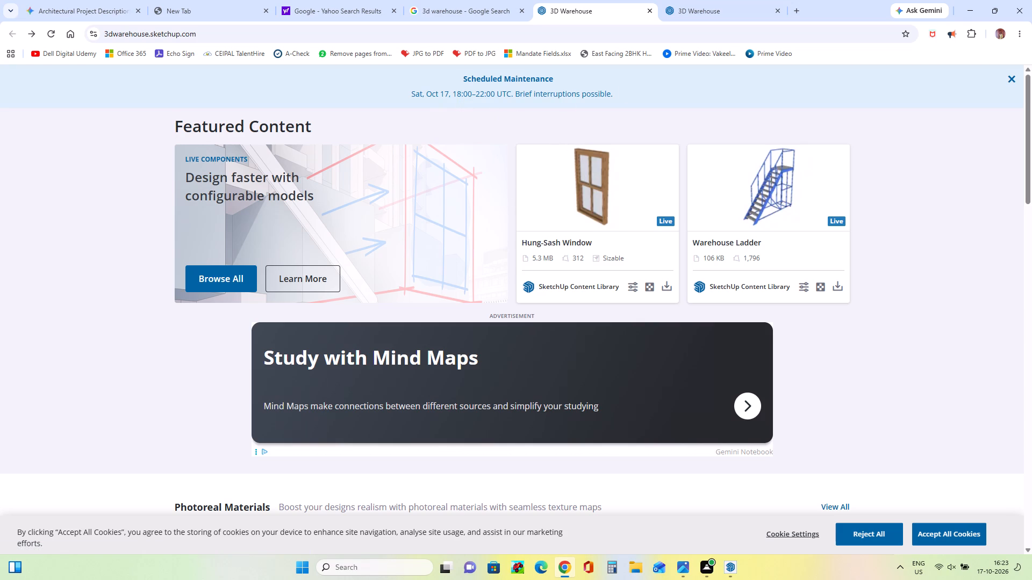
Dismiss the Scheduled Maintenance notice and search 3D Warehouse for "door".
left_click(1009, 81)
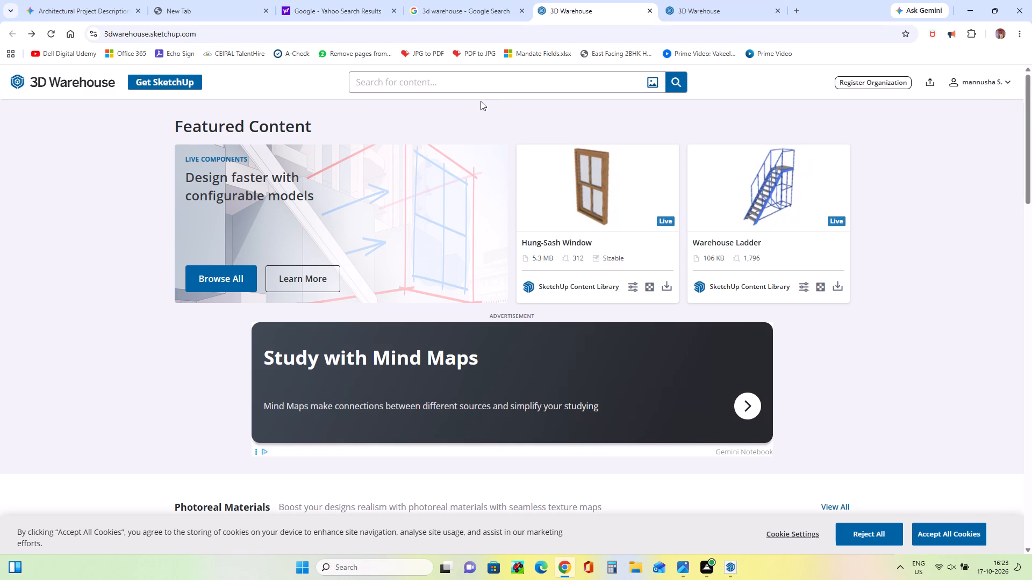
left_click(479, 89)
left_click(461, 79)
type("door")
key("Return")
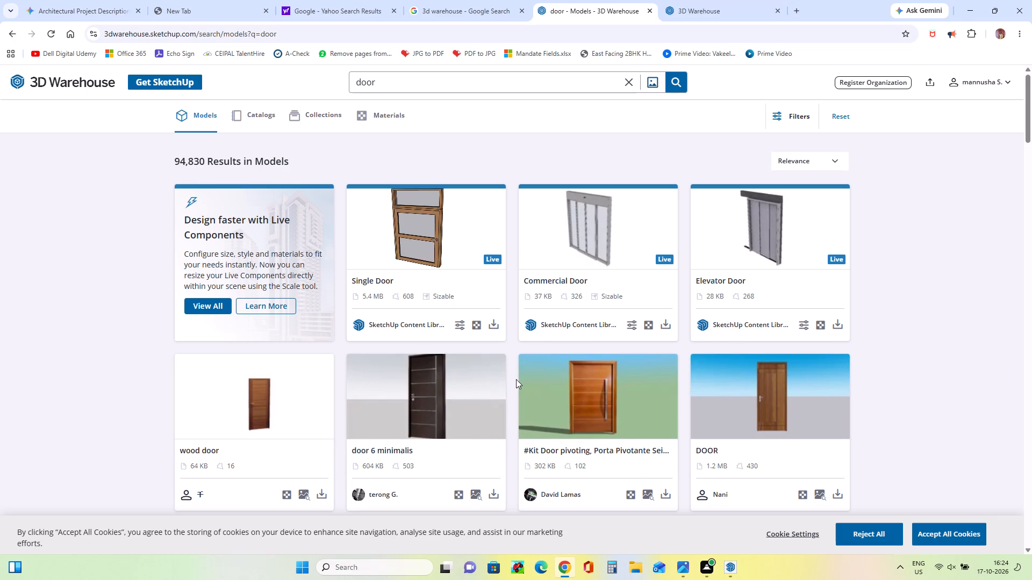
Find the dark "drzwi wejściowe" entrance door among the model results and download it.
scroll(516, 379, "down", 9)
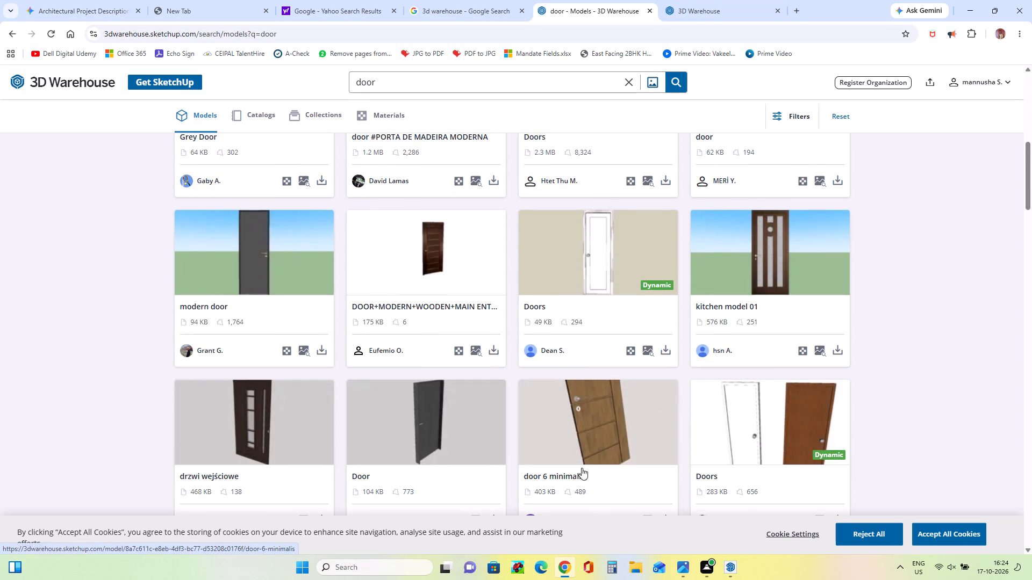
scroll(349, 483, "down", 2)
left_click(320, 408)
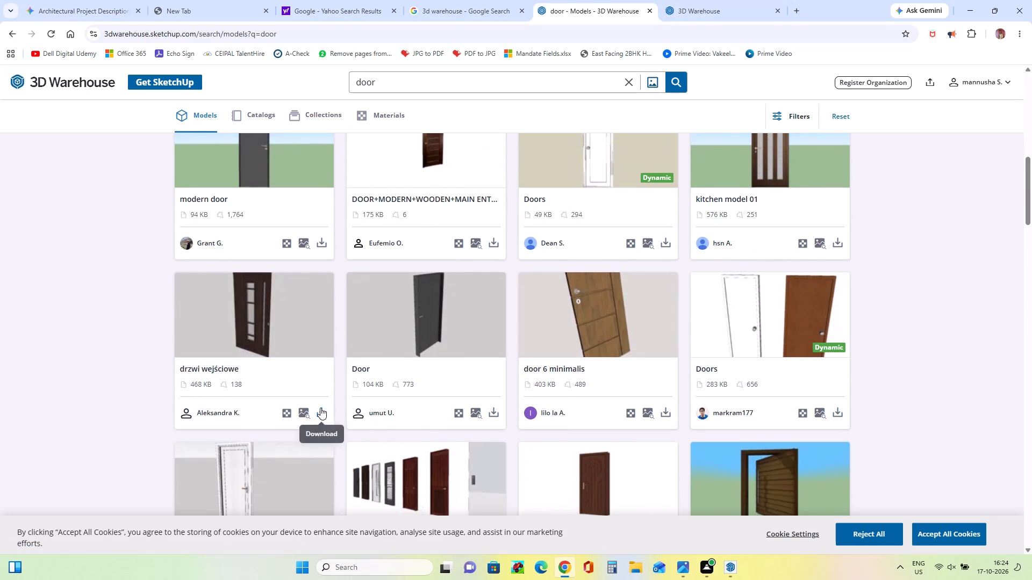
left_click(334, 443)
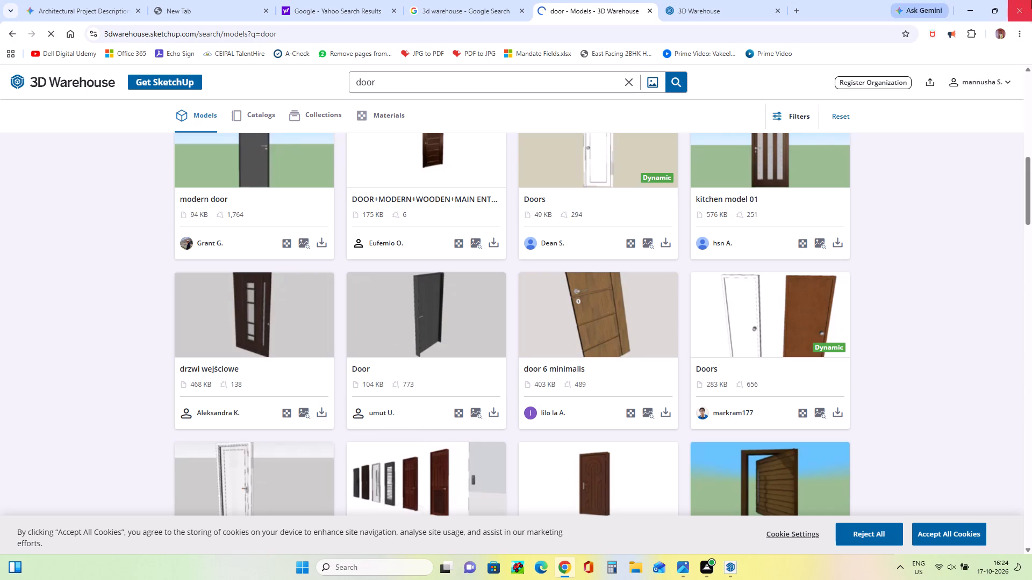
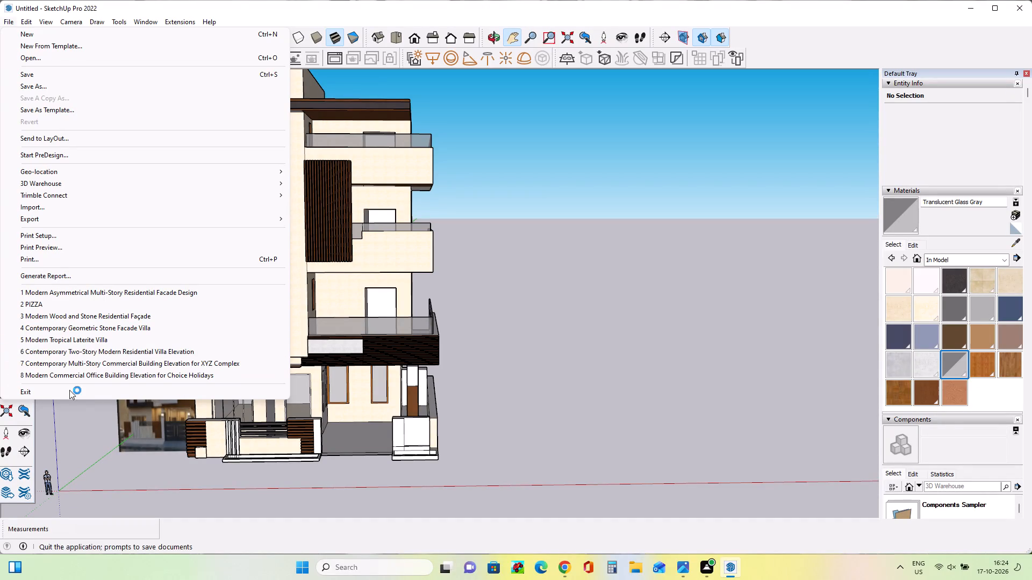
Import the Component file from Downloads and place the door on the lowest balcony beside its door opening.
left_click(51, 206)
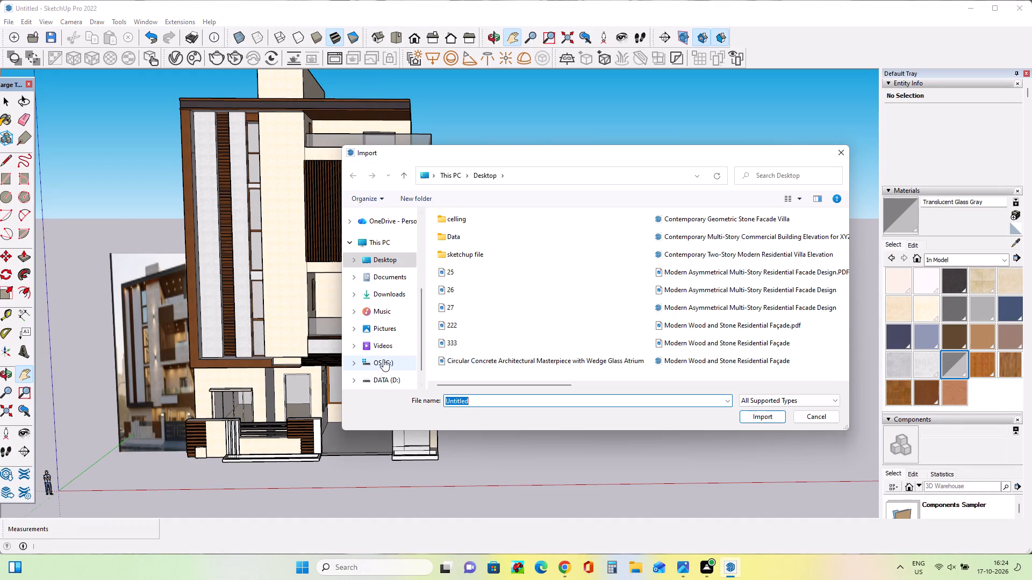
scroll(383, 363, "down", 2)
left_click(387, 262)
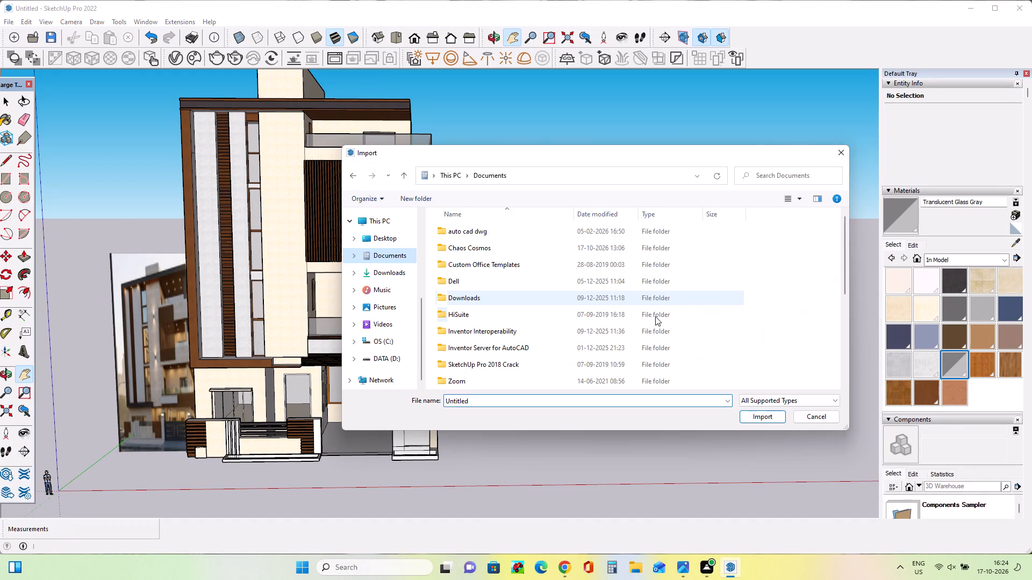
left_click(397, 273)
left_click(491, 245)
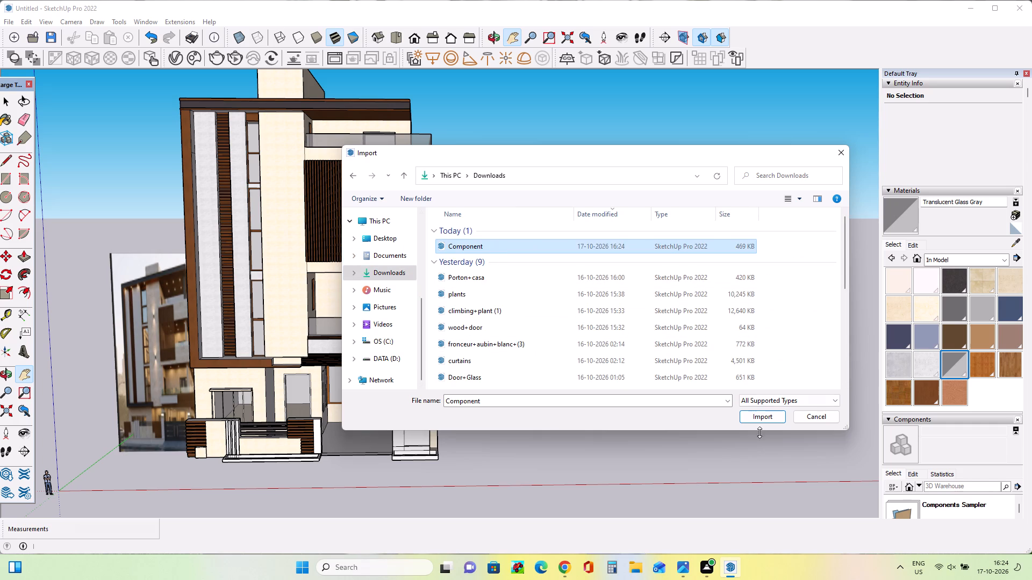
left_click(749, 420)
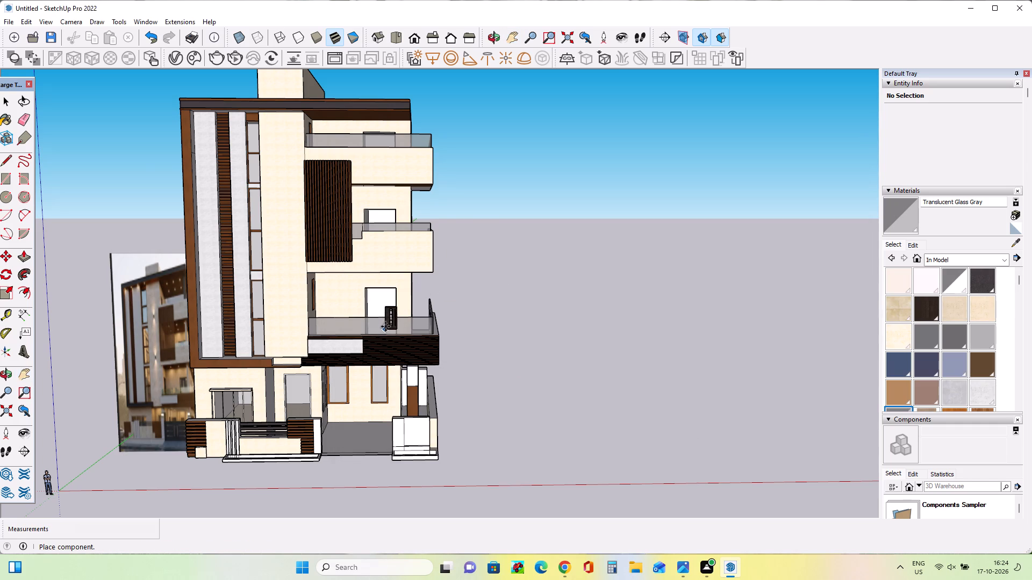
scroll(375, 324, "up", 5)
middle_click_drag(375, 324, 378, 468)
scroll(370, 317, "up", 2)
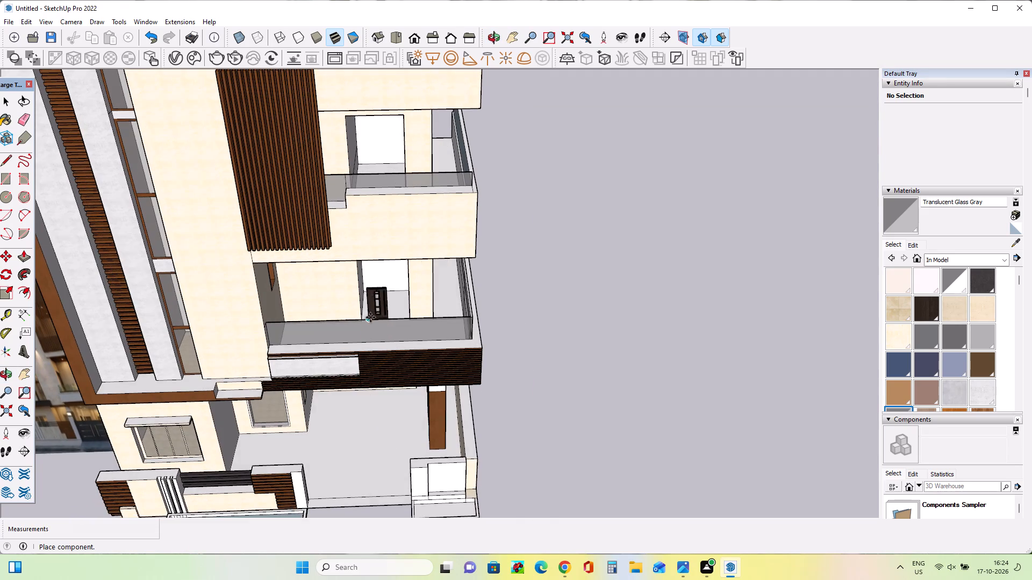
scroll(370, 317, "up", 5)
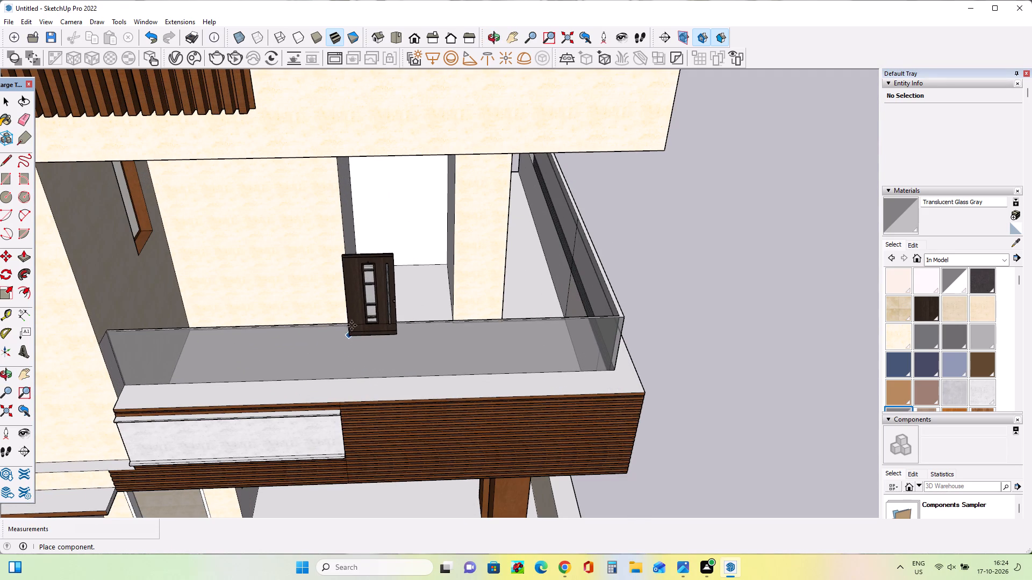
left_click(355, 320)
Move the door by its bottom corner onto the bottom front corner of the lowest balcony's door opening.
scroll(348, 320, "up", 3)
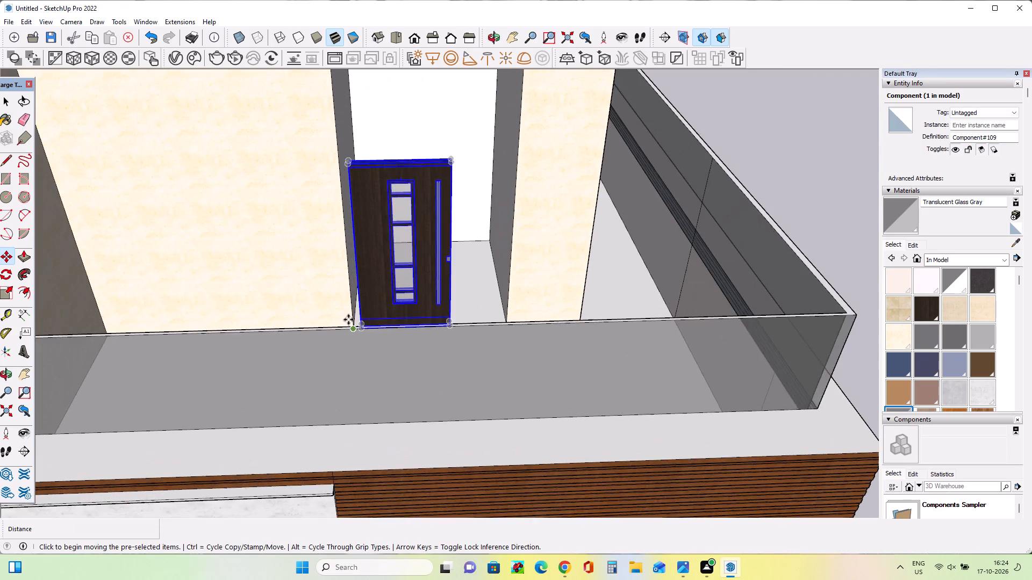
scroll(348, 320, "up", 5)
middle_click_drag(357, 333, 375, 360)
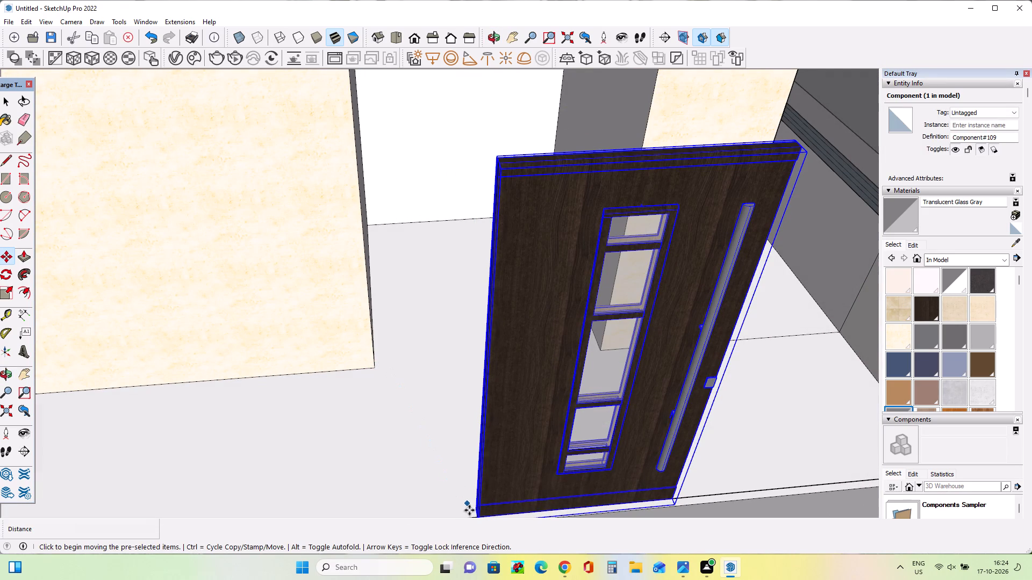
left_click(476, 515)
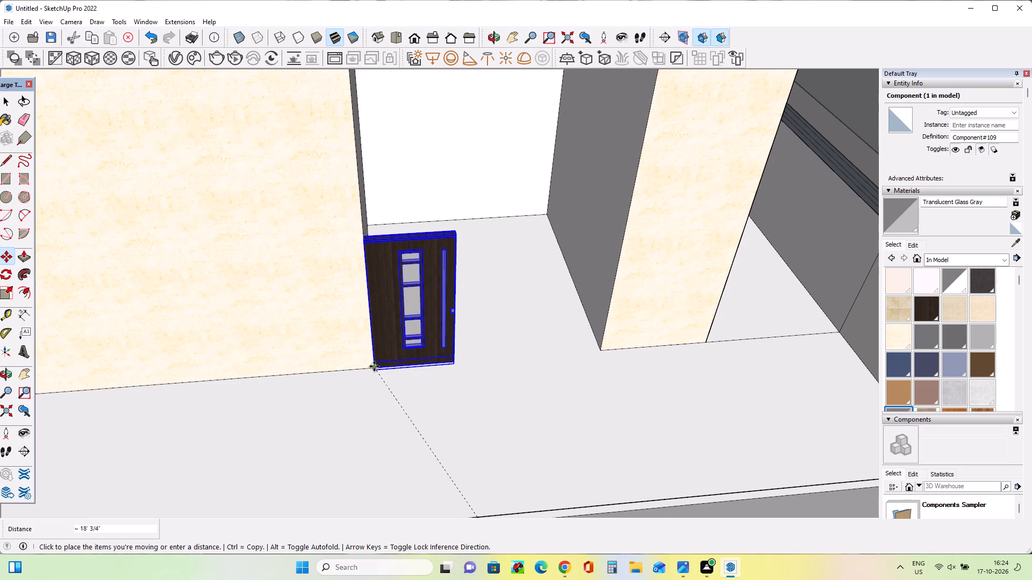
left_click(374, 366)
Open the imported door component for editing.
middle_click_drag(463, 374, 337, 383)
middle_click_drag(340, 380, 346, 376)
middle_click_drag(353, 374, 359, 372)
scroll(360, 372, "down", 3)
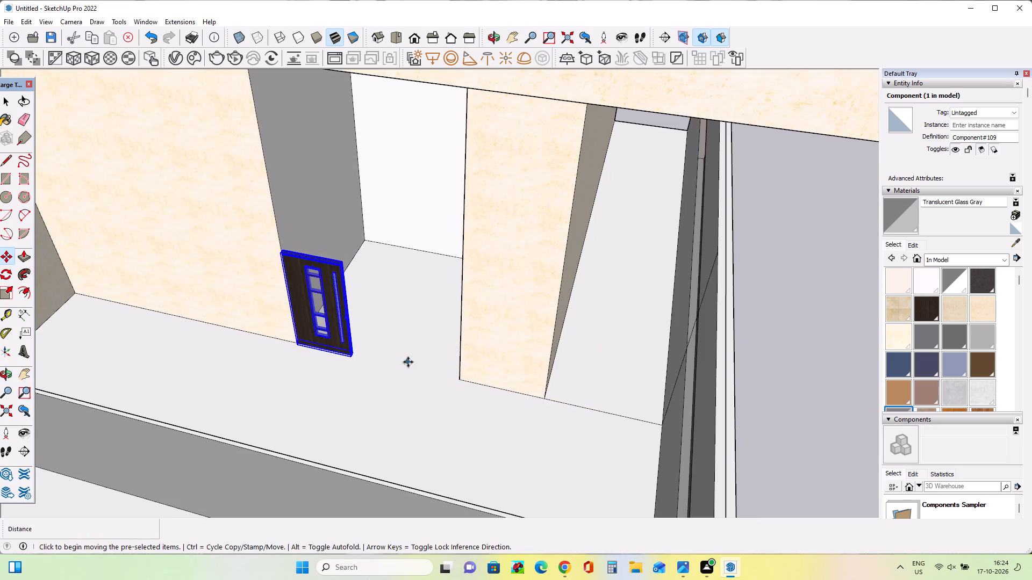
middle_click_drag(409, 362, 488, 344)
scroll(415, 306, "up", 6)
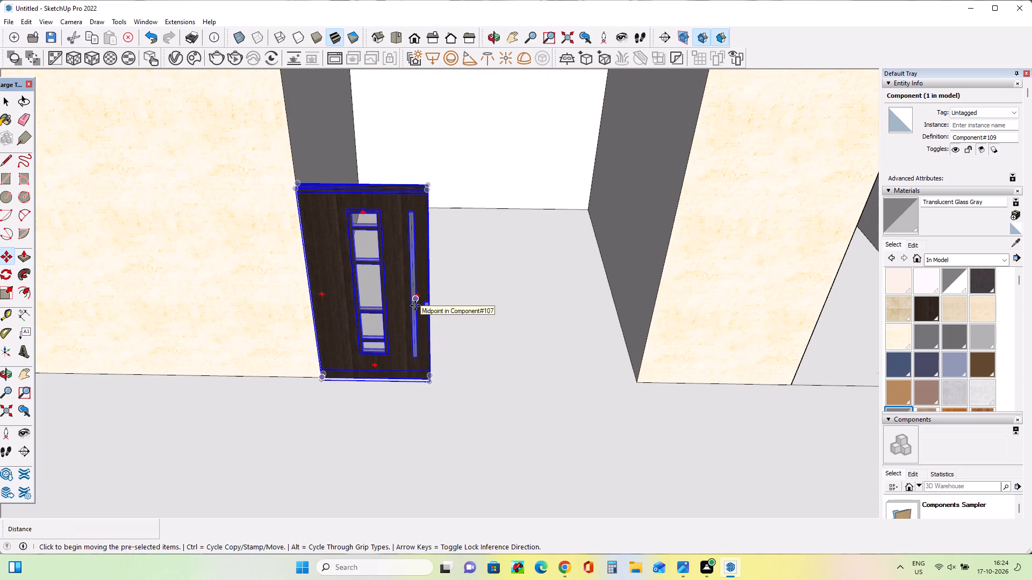
right_click(399, 307)
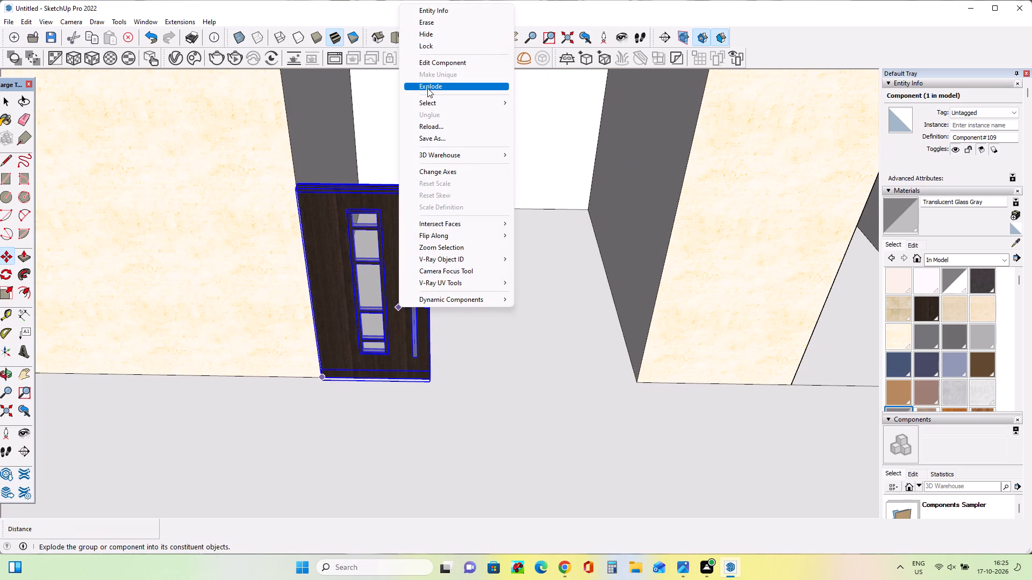
left_click(432, 65)
Examine the balcony door in the reference facade image and compare it with the modelled door and opening.
scroll(482, 393, "down", 3)
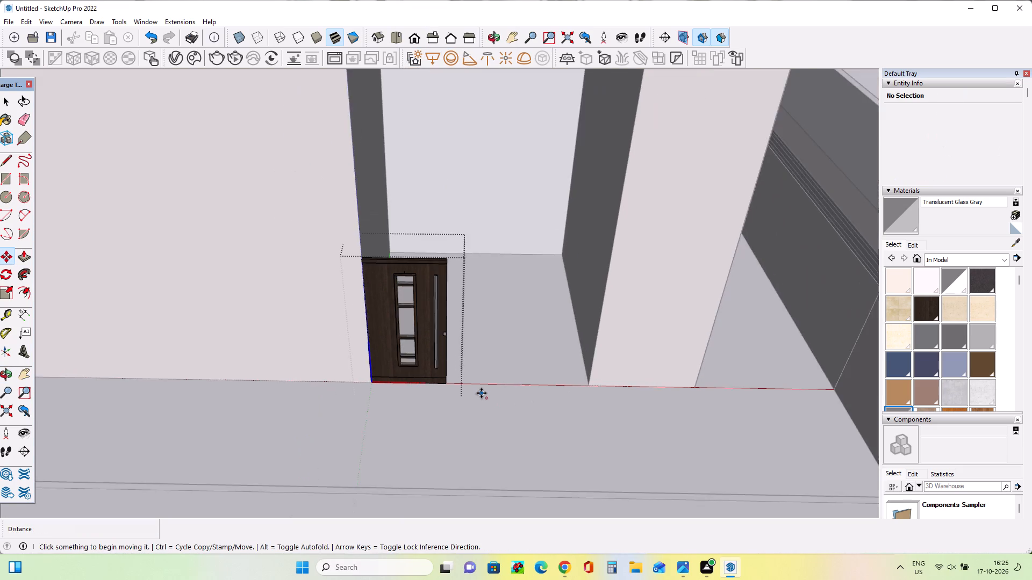
scroll(482, 393, "down", 20)
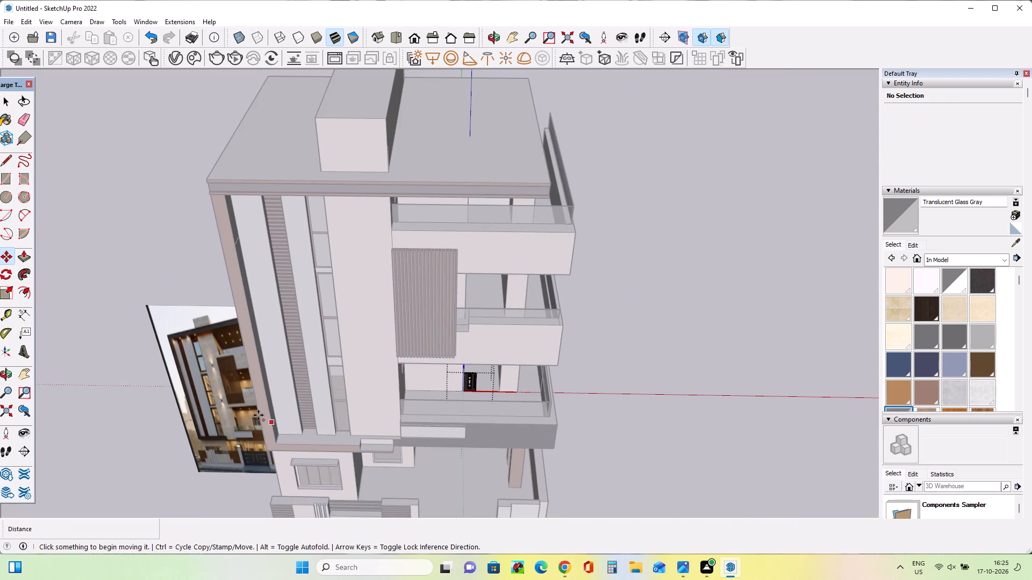
scroll(259, 415, "up", 18)
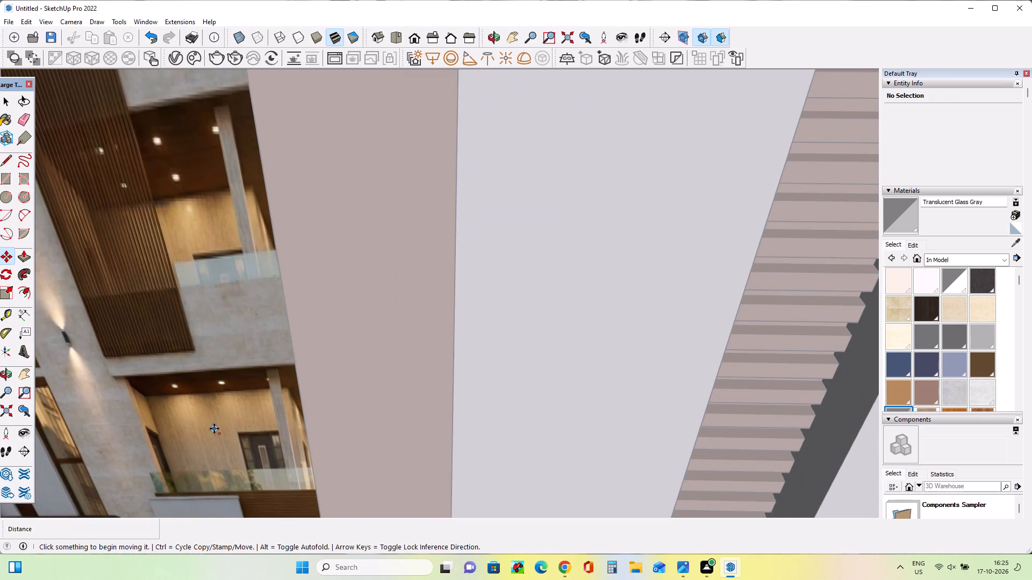
scroll(197, 434, "down", 13)
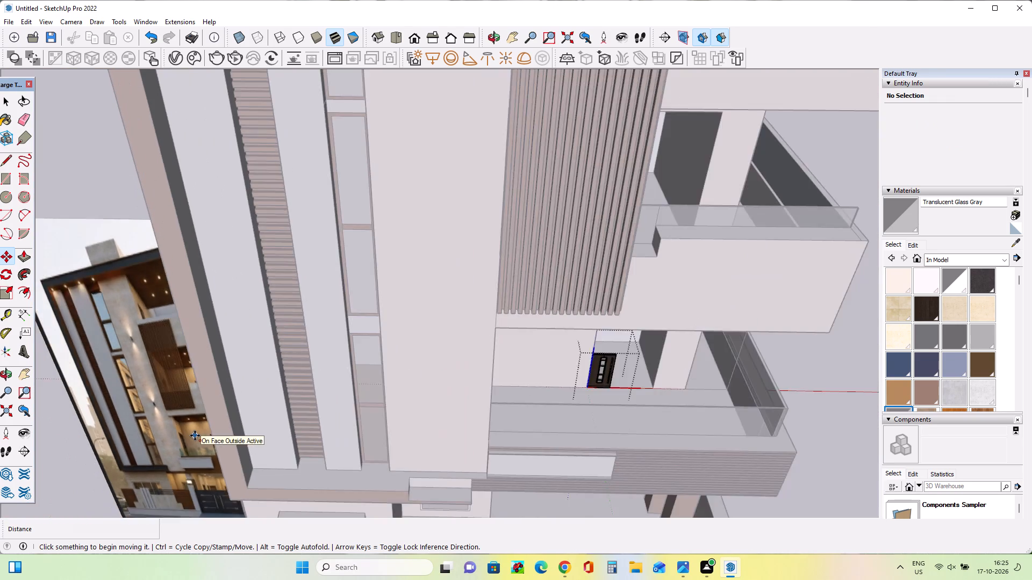
scroll(195, 436, "down", 7)
scroll(377, 456, "up", 18)
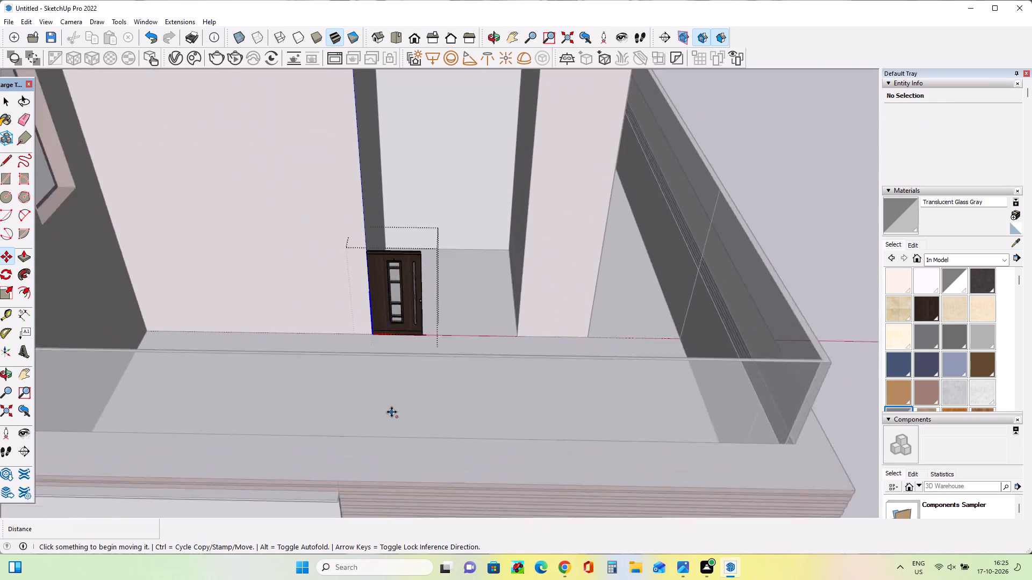
scroll(392, 412, "up", 2)
middle_click_drag(387, 424, 331, 458)
scroll(333, 456, "down", 3)
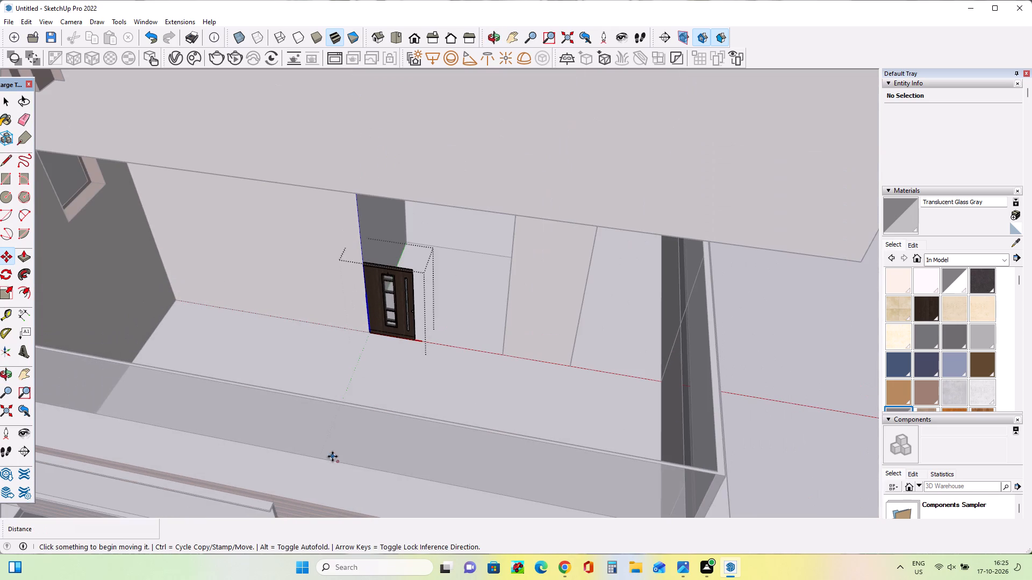
Scale the inner door component in width and height to fill the opening, by about 2.91 and 2.77.
left_click(2, 294)
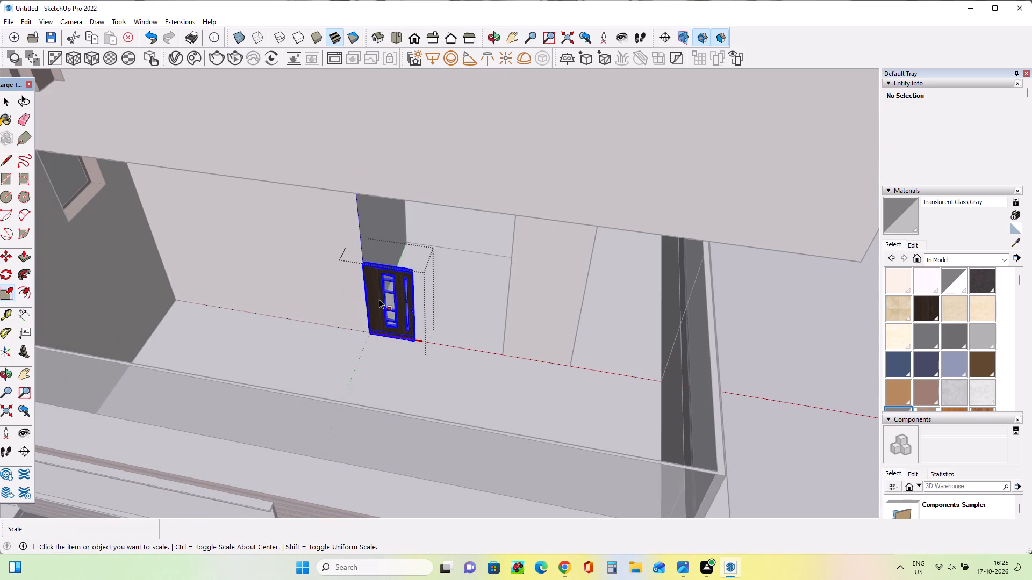
left_click(383, 300)
scroll(411, 276, "up", 8)
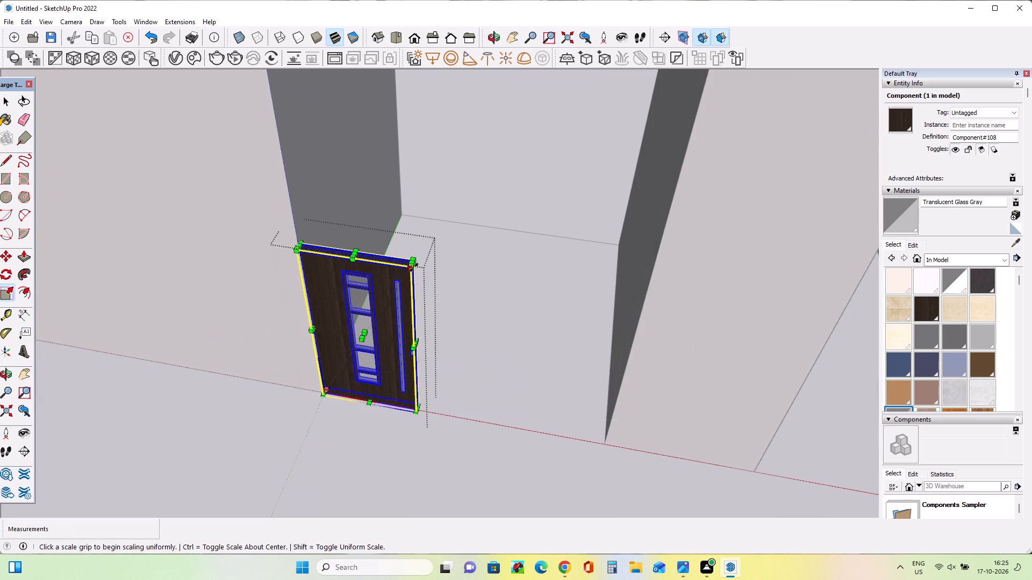
left_click(417, 262)
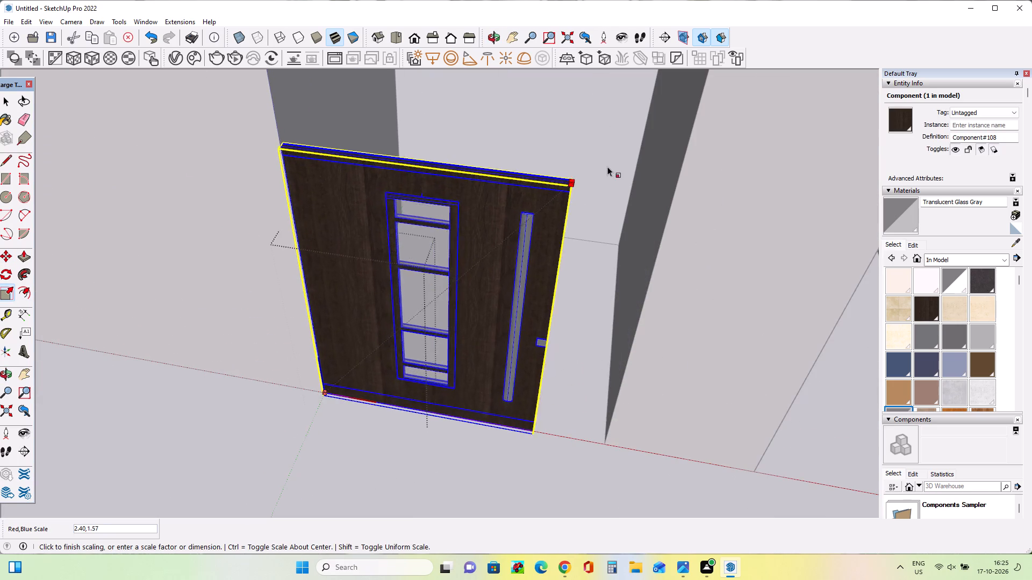
scroll(684, 112, "down", 13)
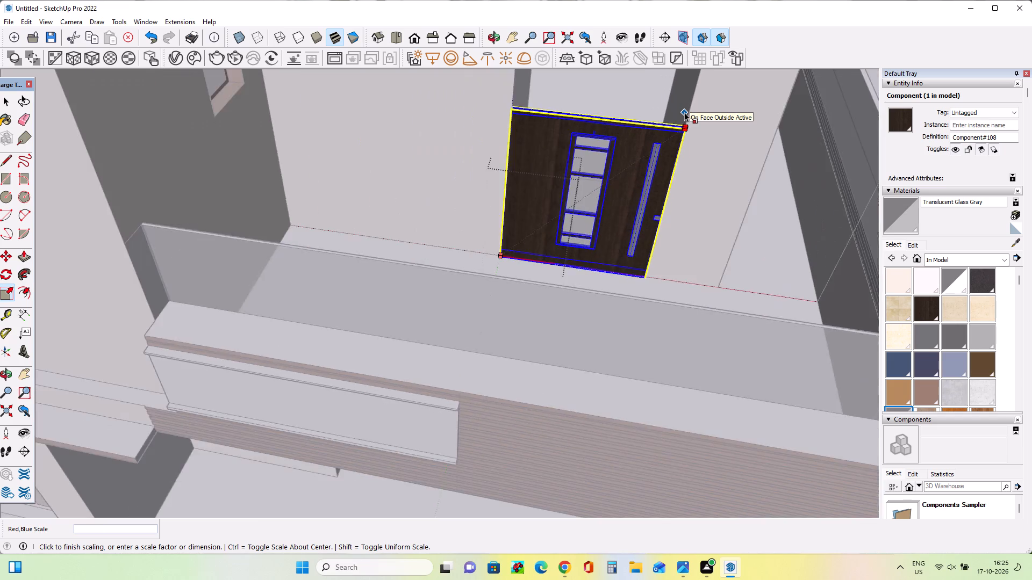
scroll(684, 112, "down", 11)
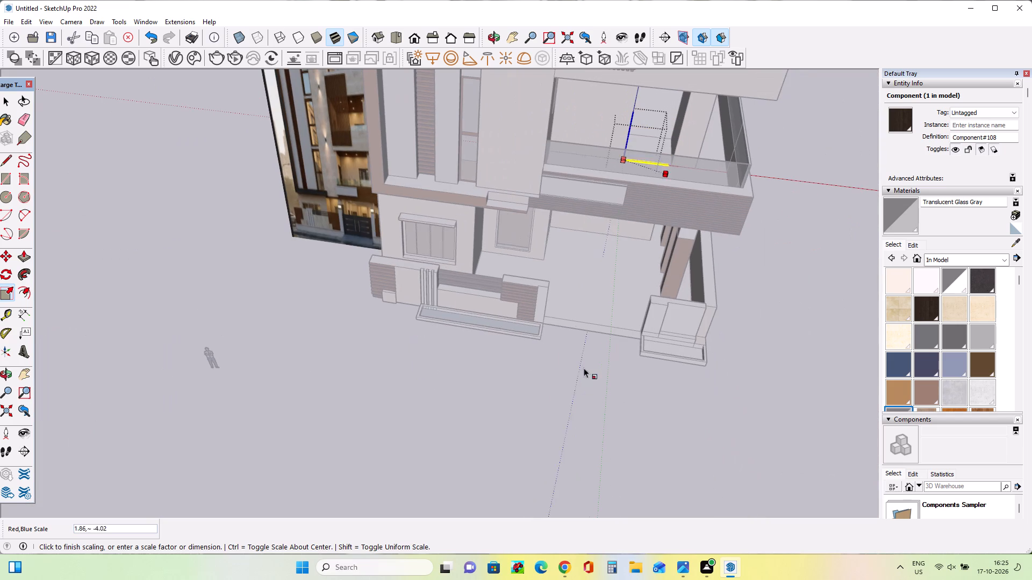
scroll(699, 110, "up", 6)
middle_click_drag(689, 127, 687, 90)
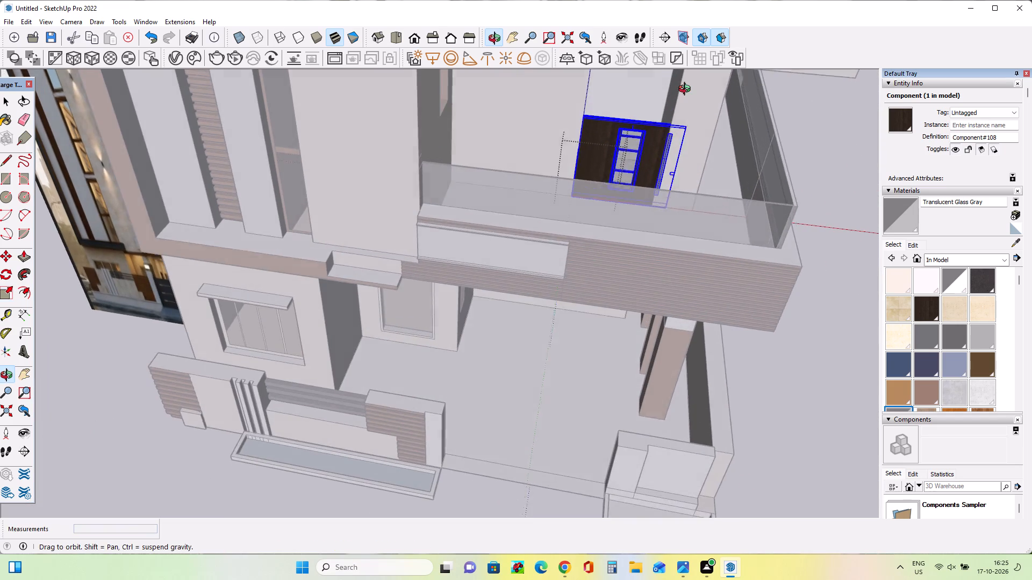
middle_click_drag(687, 90, 687, 87)
middle_click_drag(627, 241, 470, 378)
scroll(470, 378, "down", 6)
middle_click_drag(503, 398, 646, 162)
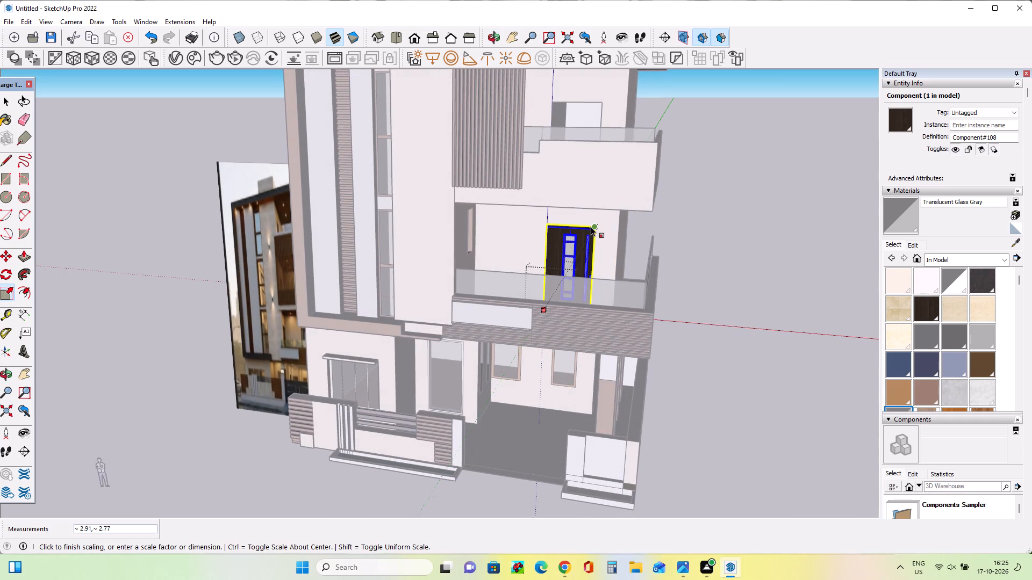
left_click(591, 227)
Copy the scaled door from its bottom corner about 24' 1 3/8" up into the door opening of the balcony above.
middle_click_drag(590, 285, 660, 308)
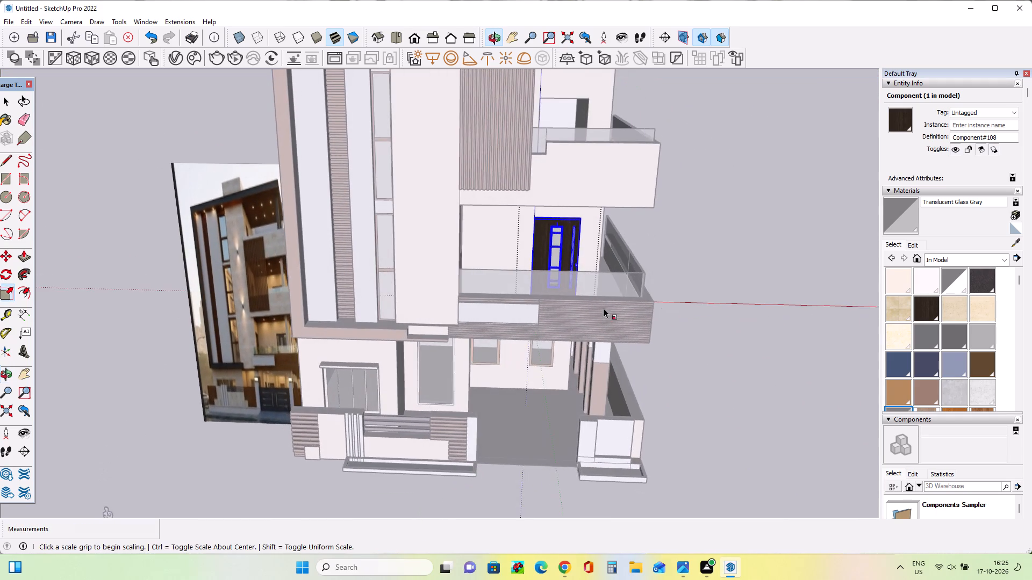
scroll(548, 285, "up", 4)
middle_click_drag(545, 287, 465, 324)
middle_click_drag(574, 291, 498, 334)
left_click(2, 261)
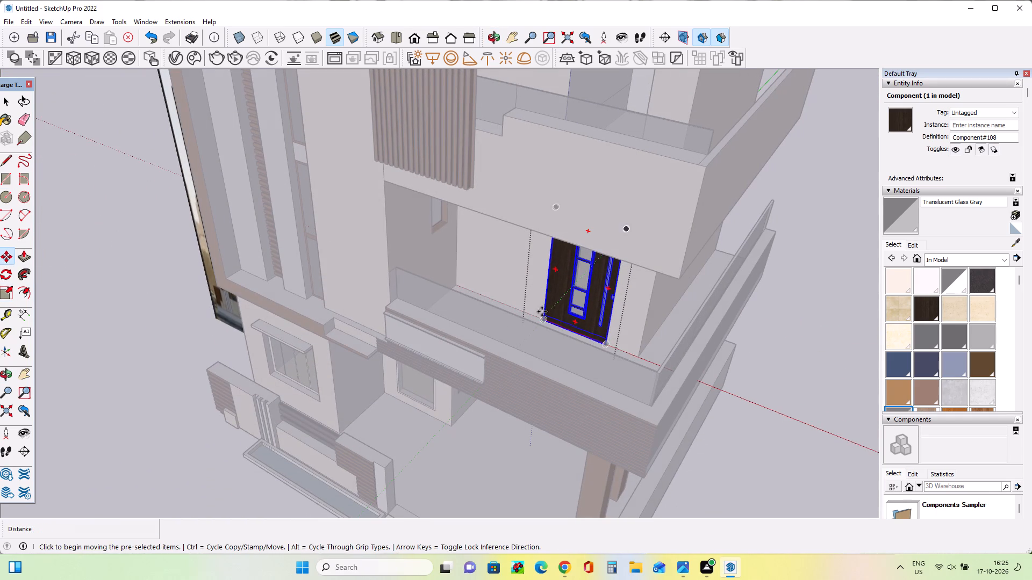
left_click(542, 318)
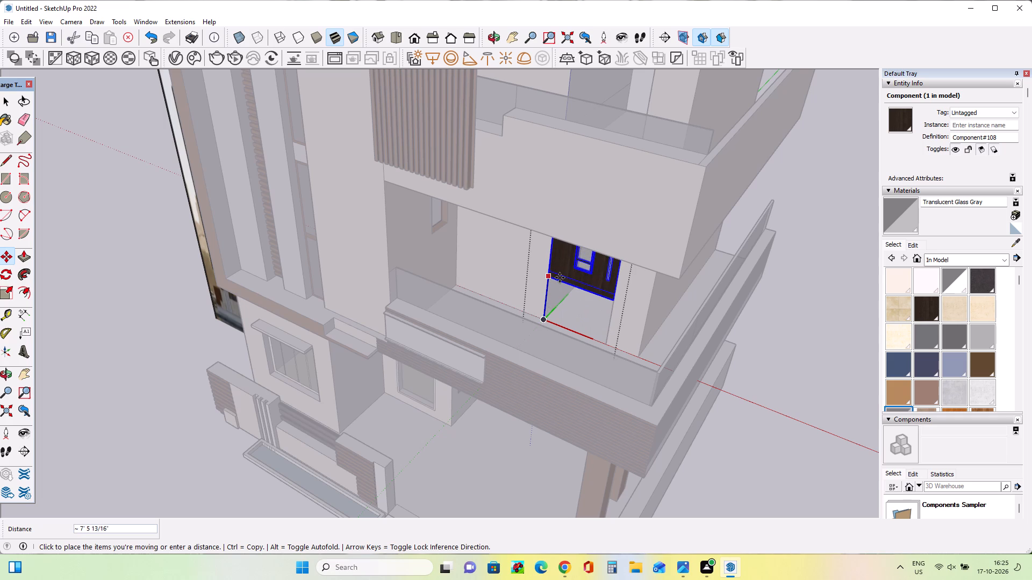
scroll(506, 195, "down", 8)
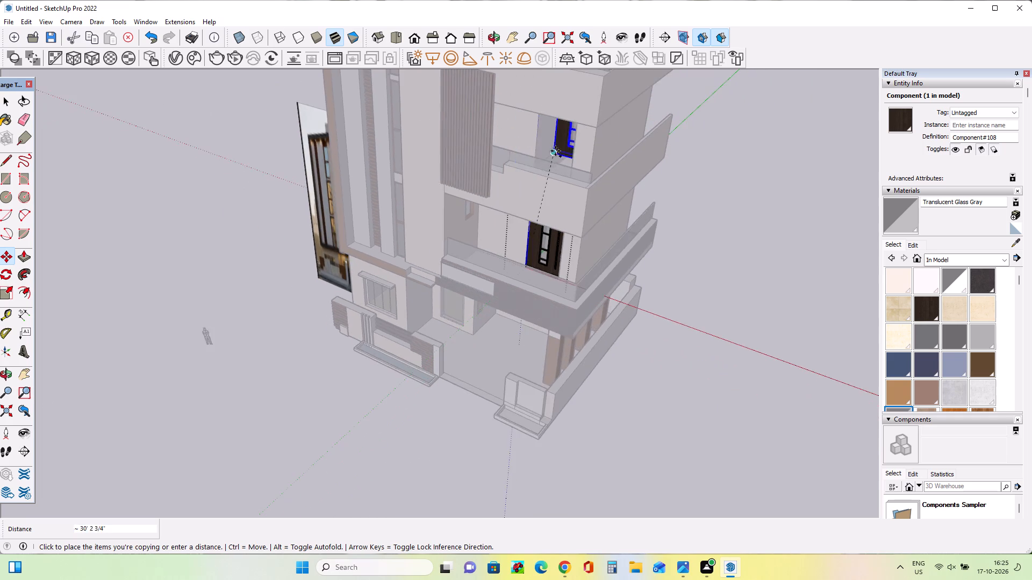
middle_click_drag(558, 156, 582, 266)
scroll(576, 264, "down", 1)
scroll(537, 206, "up", 8)
left_click(538, 205)
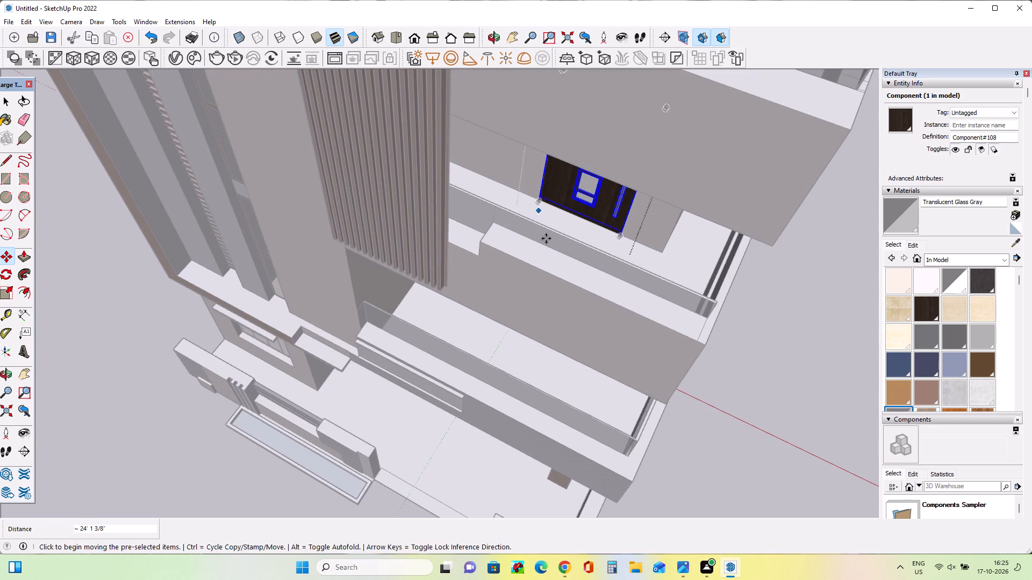
Copy the door from its bottom corner about 26' 9 1/16" up into the door opening of the top-floor balcony.
middle_click_drag(556, 304, 557, 224)
middle_click(554, 227)
scroll(553, 228, "down", 6)
middle_click_drag(578, 179, 594, 157)
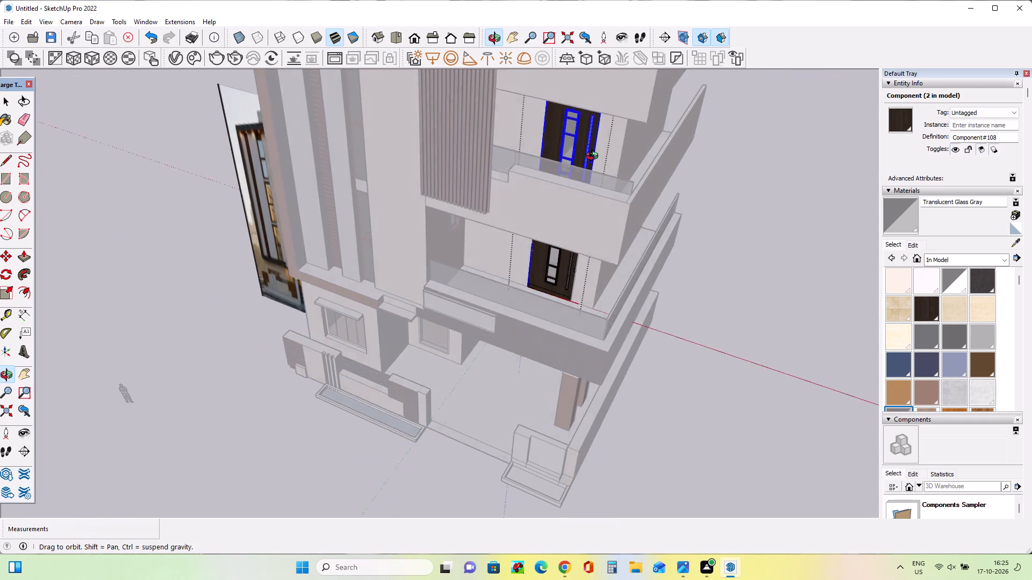
middle_click_drag(594, 157, 515, 201)
scroll(515, 201, "down", 7)
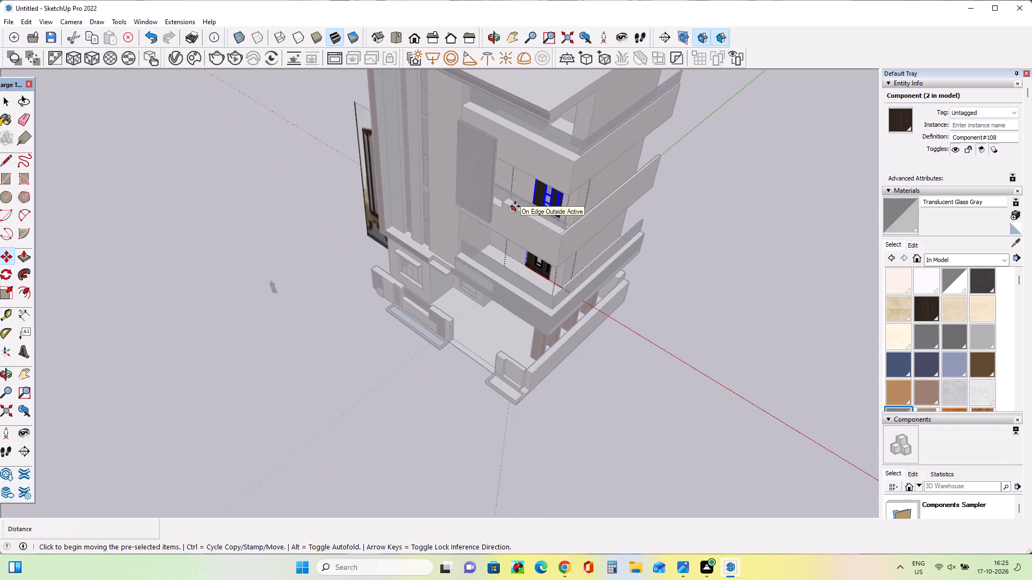
middle_click_drag(529, 216, 584, 166)
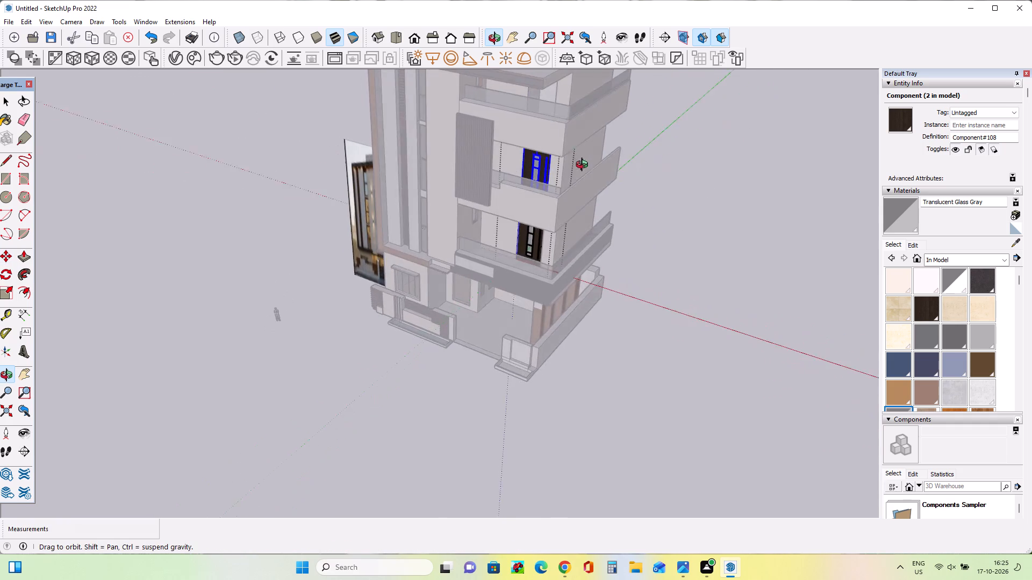
middle_click_drag(584, 166, 583, 199)
scroll(513, 207, "up", 9)
middle_click_drag(532, 206, 495, 235)
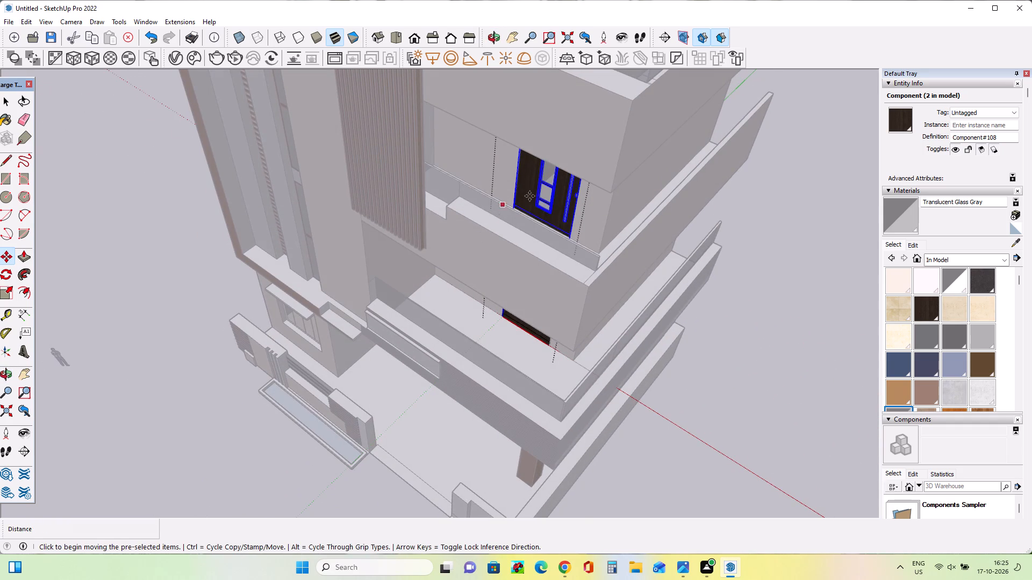
scroll(536, 218, "up", 5)
middle_click_drag(551, 225, 508, 242)
scroll(508, 240, "up", 1)
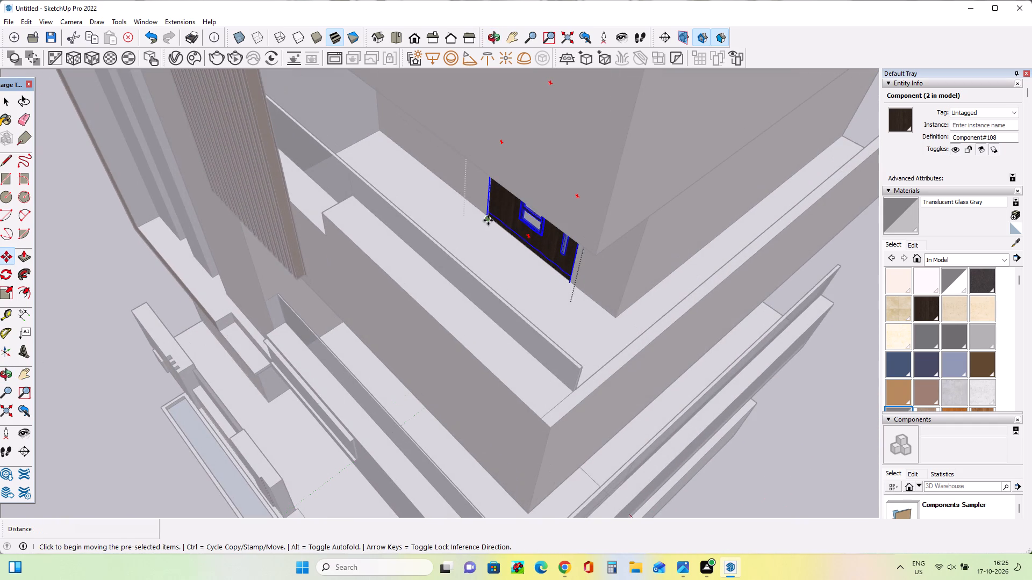
left_click(486, 219)
scroll(451, 231, "down", 8)
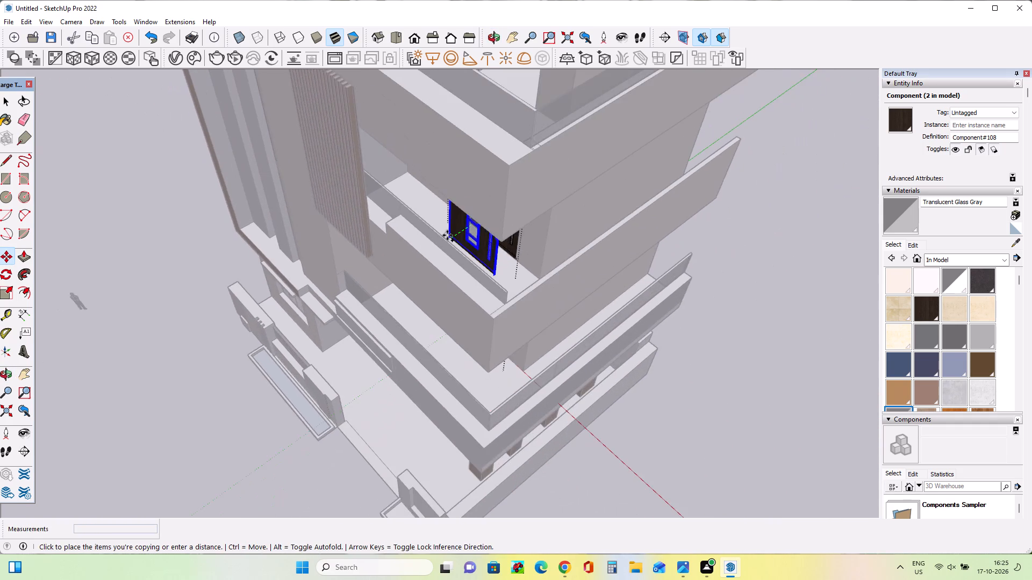
scroll(447, 235, "down", 4)
middle_click_drag(476, 160, 535, 45)
scroll(481, 67, "up", 6)
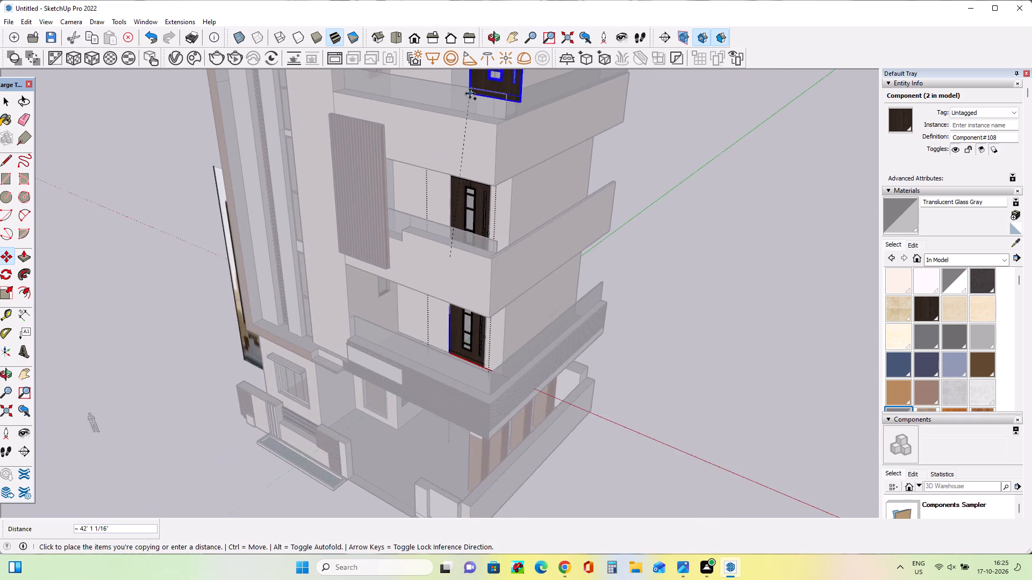
scroll(470, 93, "up", 3)
middle_click_drag(489, 104, 398, 175)
left_click(426, 181)
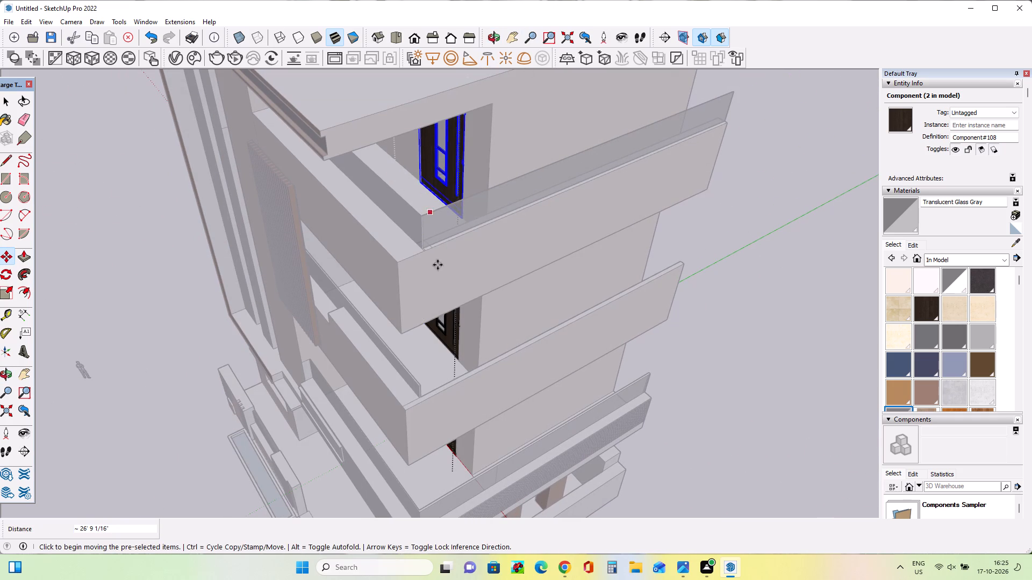
Scale the top-floor door down uniformly from its upper corner by about 0.78 to fit under the opening's head.
scroll(436, 299, "down", 5)
middle_click_drag(436, 299, 462, 289)
scroll(493, 272, "down", 4)
middle_click_drag(477, 331, 548, 192)
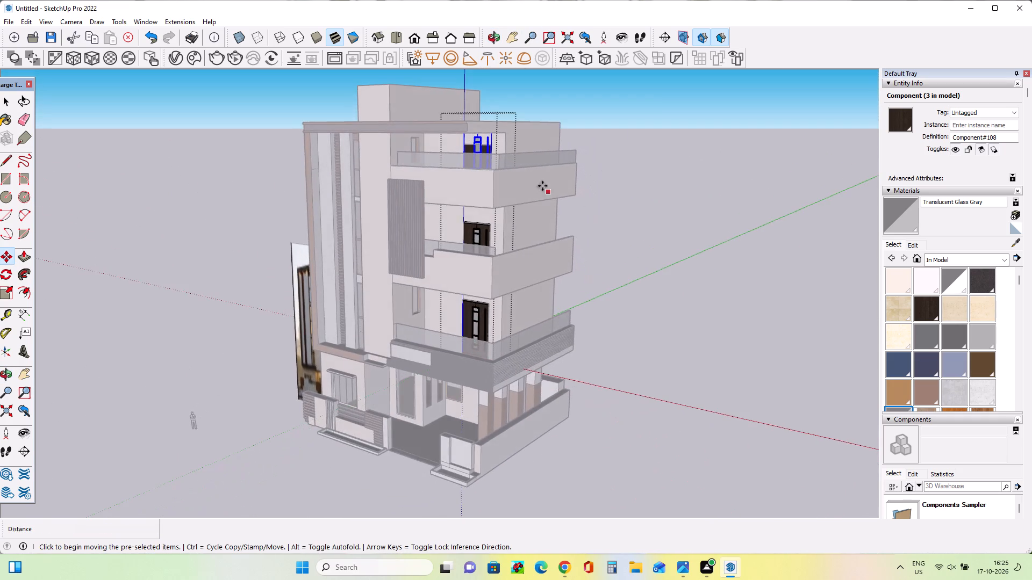
scroll(473, 106, "up", 8)
middle_click_drag(494, 179, 550, 133)
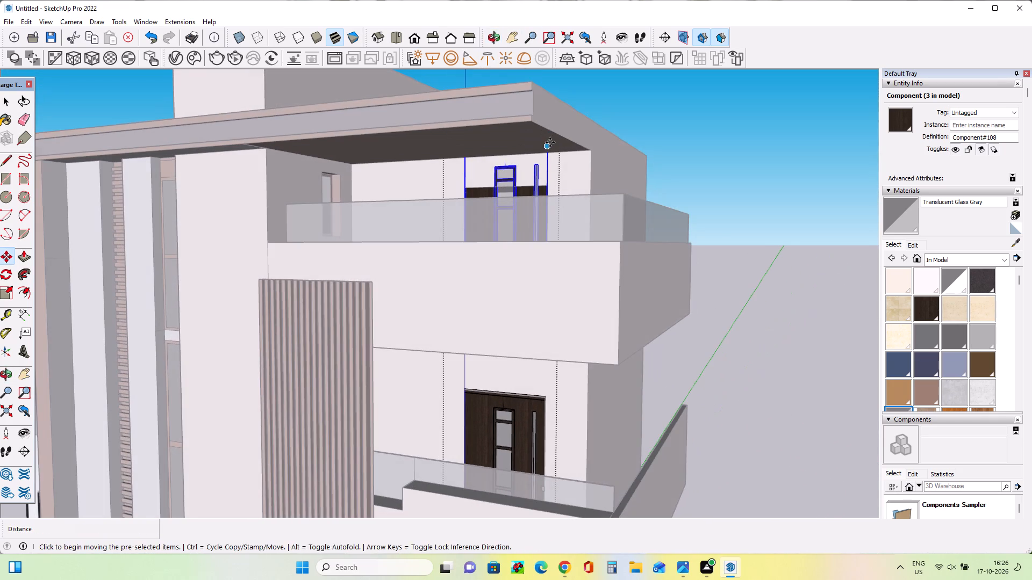
middle_click_drag(549, 148, 539, 180)
left_click(6, 294)
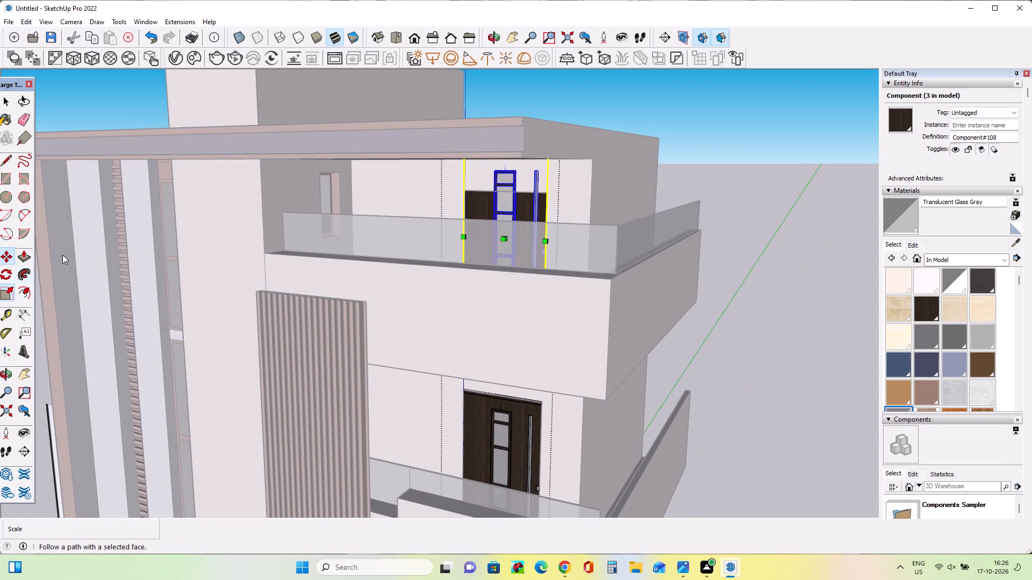
middle_click_drag(513, 133, 506, 86)
middle_click_drag(528, 150, 452, 170)
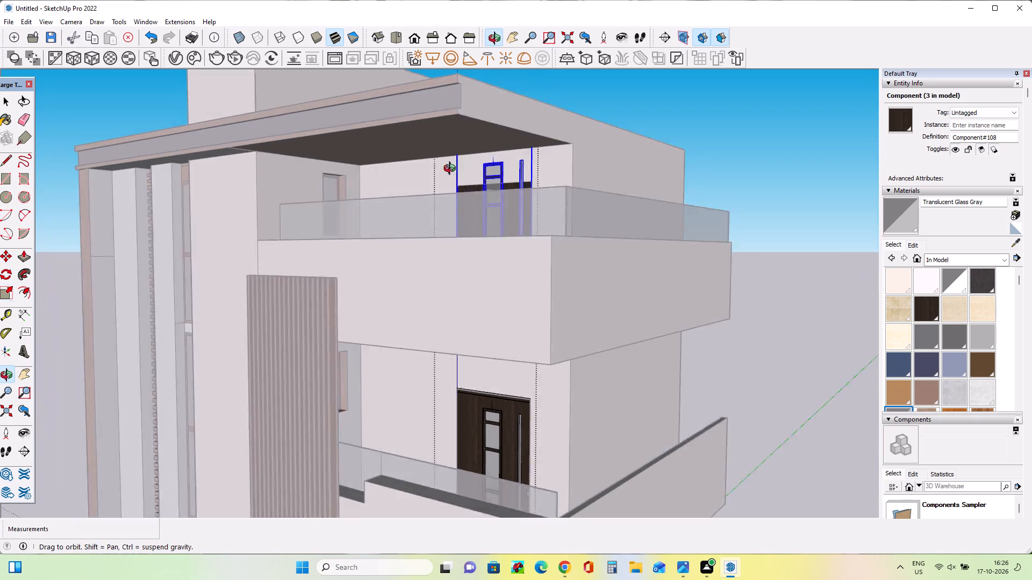
middle_click_drag(452, 170, 433, 173)
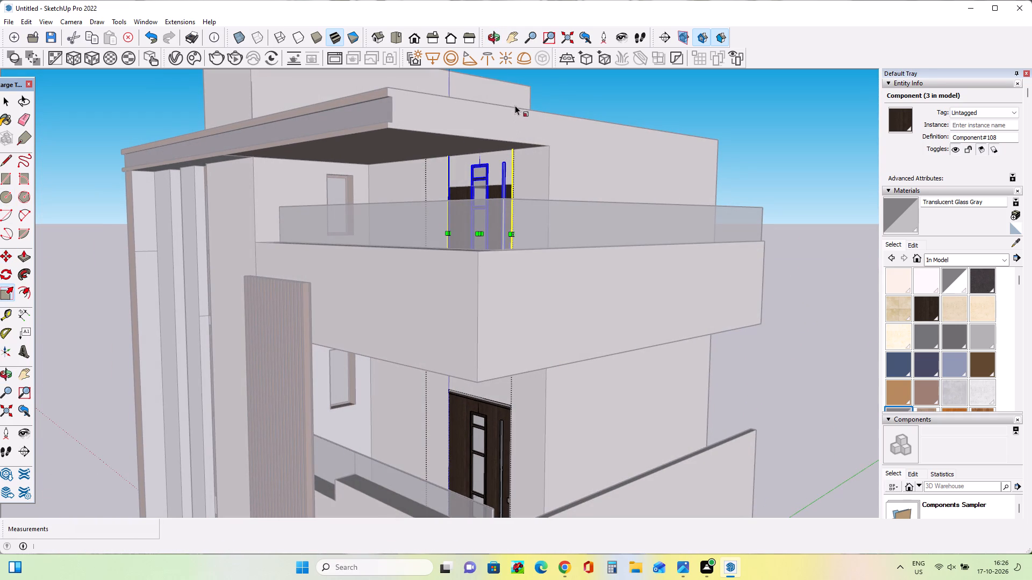
middle_click_drag(527, 122, 539, 148)
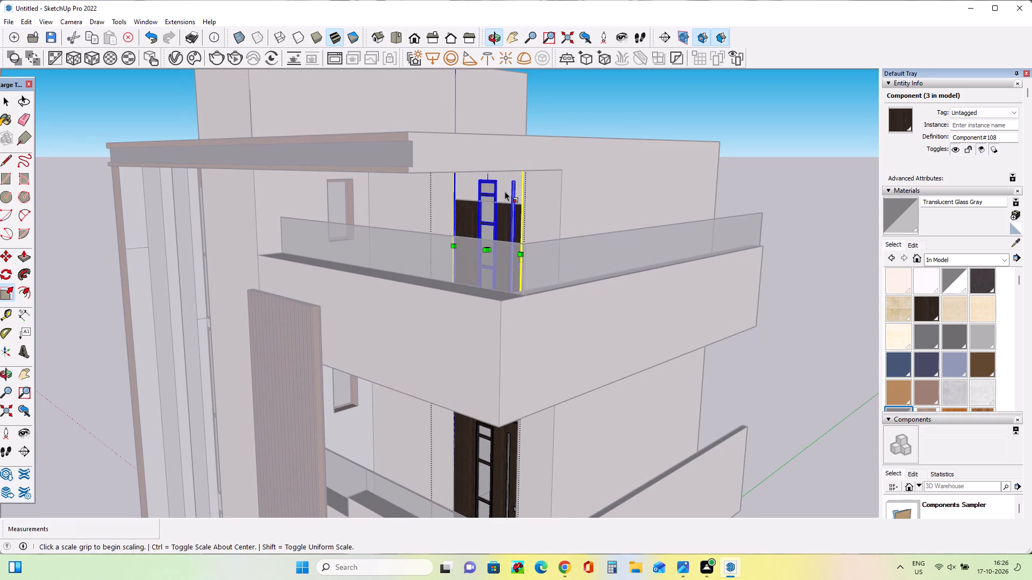
middle_click_drag(497, 177, 521, 132)
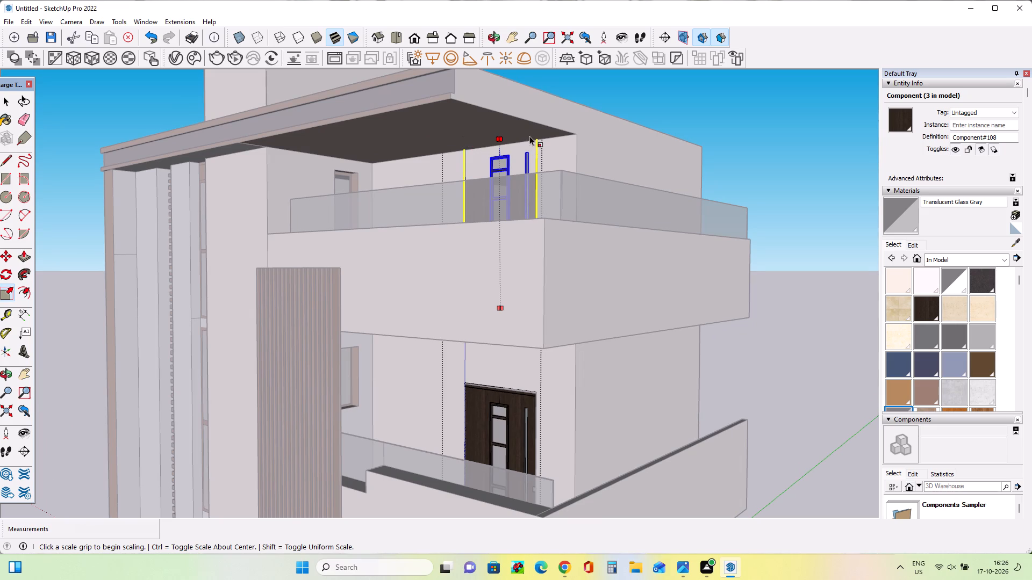
left_click(535, 135)
left_click(536, 182)
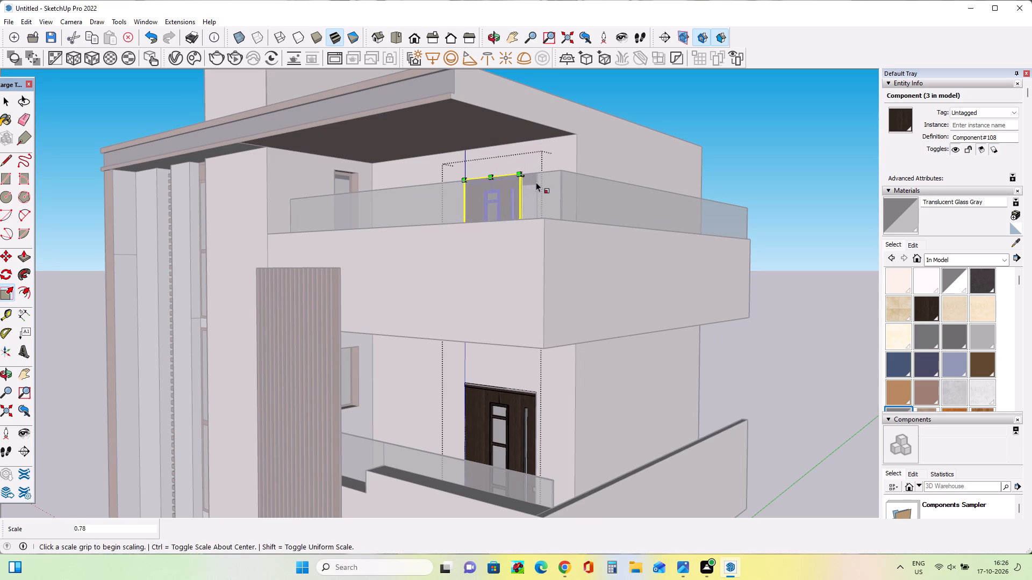
Widen the top-floor door along the red axis until its side edge meets the side of the opening.
middle_click_drag(554, 154, 528, 258)
scroll(508, 259, "up", 8)
middle_click_drag(515, 237, 506, 196)
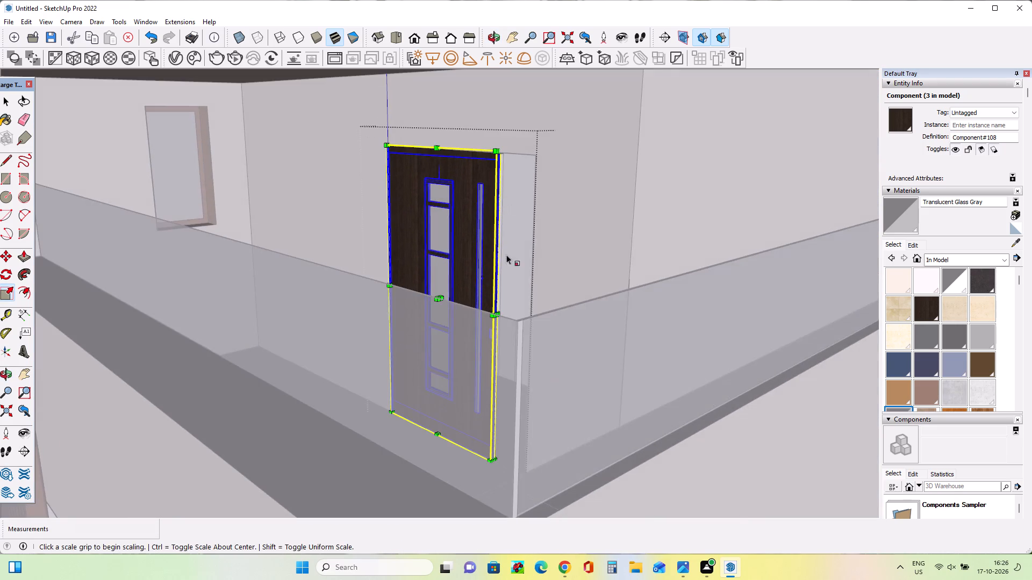
scroll(504, 267, "up", 4)
middle_click_drag(510, 301, 498, 309)
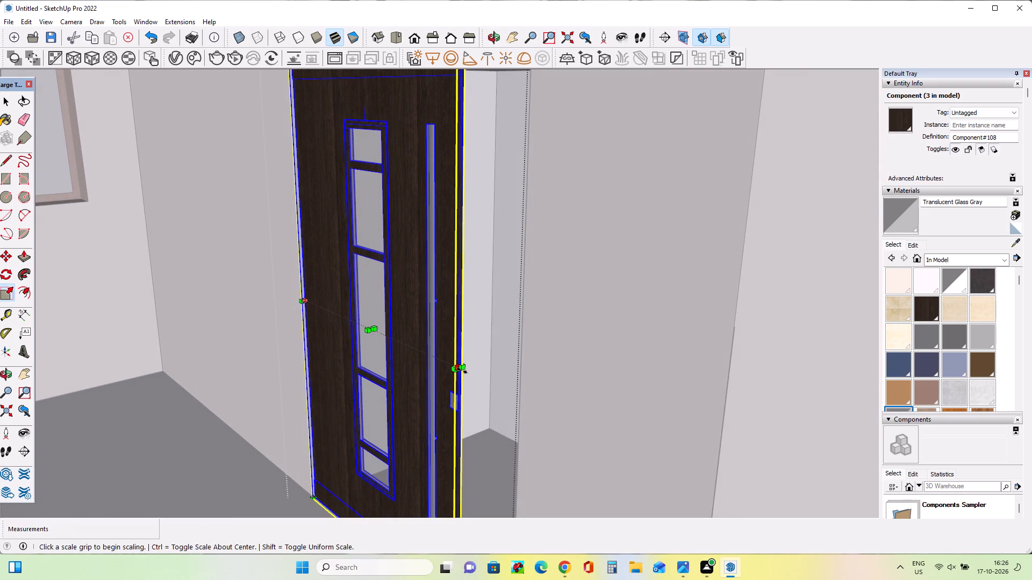
left_click(462, 371)
left_click(519, 372)
Close the component being edited and return to the whole building model with nothing selected.
scroll(567, 317, "down", 4)
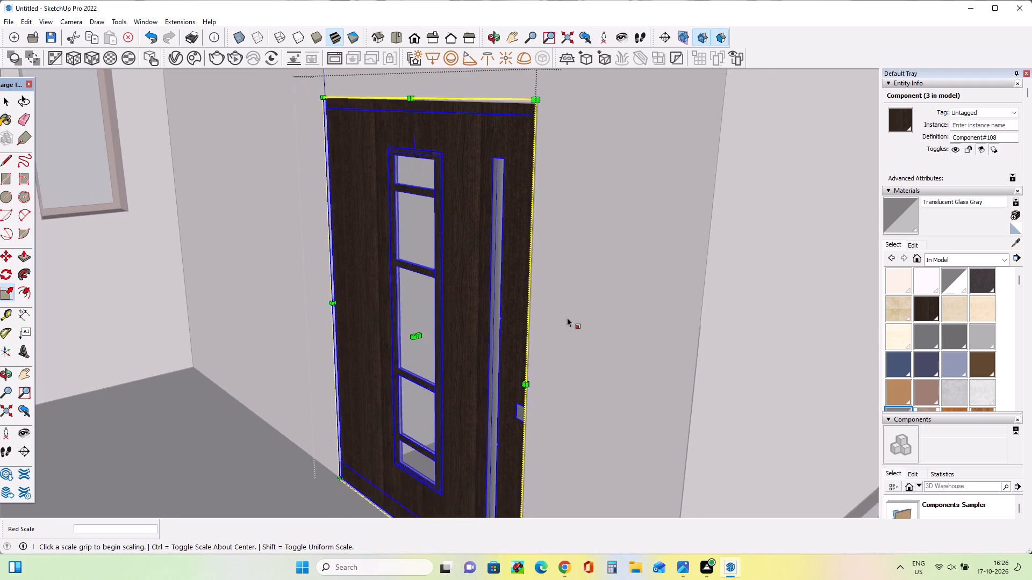
scroll(567, 317, "down", 4)
scroll(479, 295, "down", 19)
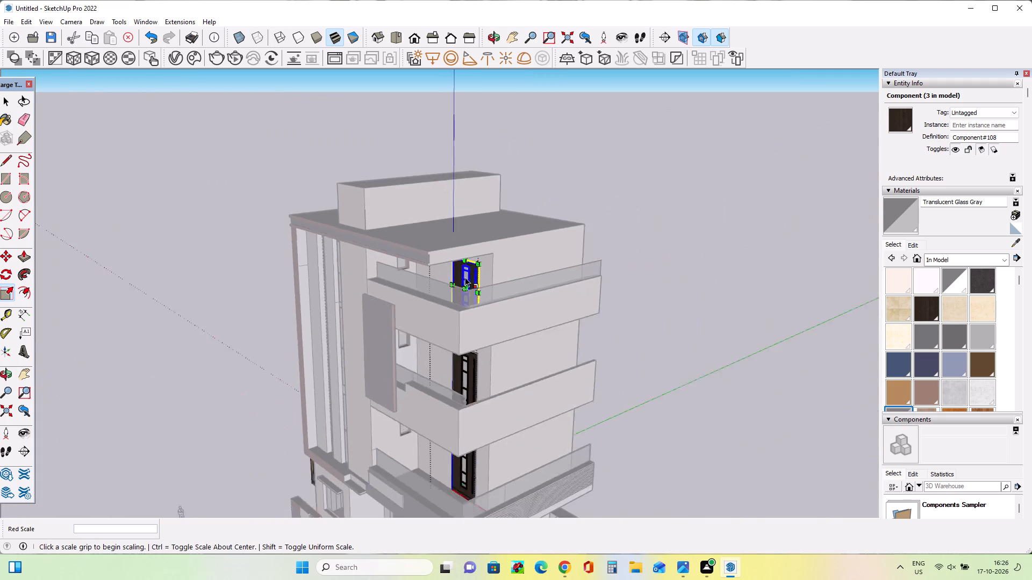
scroll(465, 277, "down", 2)
middle_click_drag(460, 339, 555, 298)
scroll(555, 298, "down", 1)
left_click(3, 98)
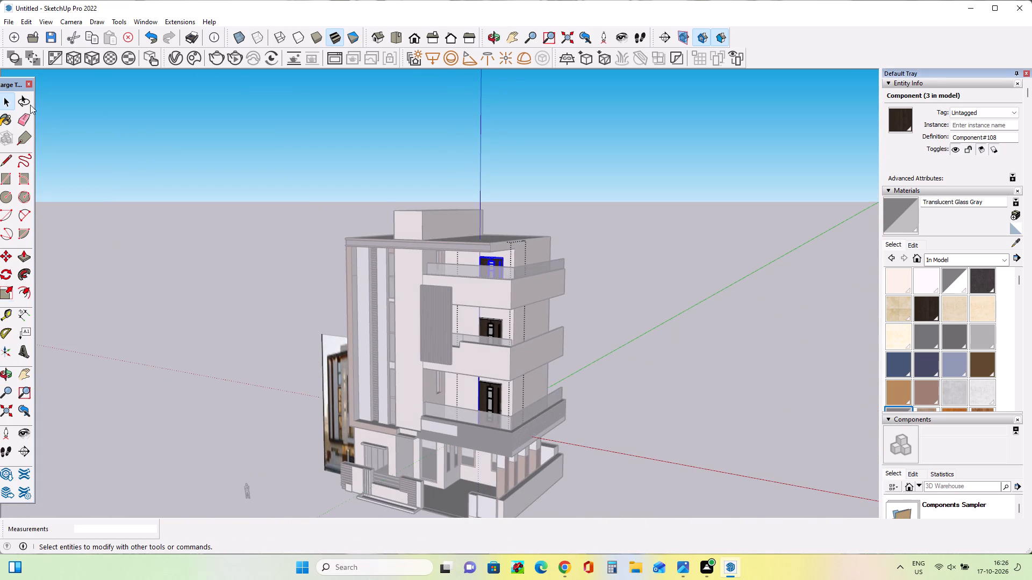
double_click(148, 155)
Examine the whole facade beside the reference image and the slatted band below the lowest balcony railing.
middle_click_drag(210, 224, 376, 172)
scroll(374, 189, "down", 3)
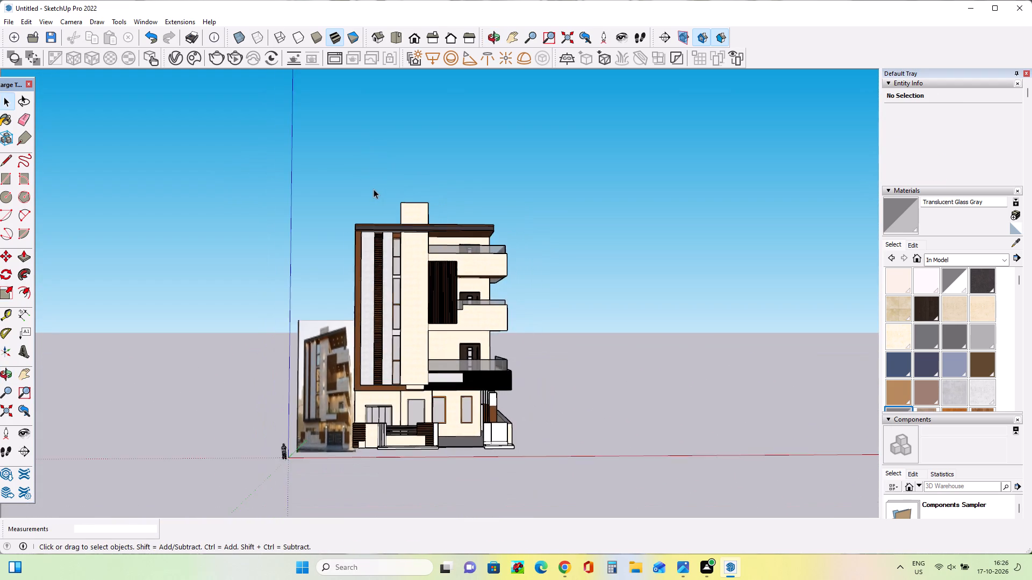
scroll(374, 189, "down", 4)
scroll(432, 238, "up", 7)
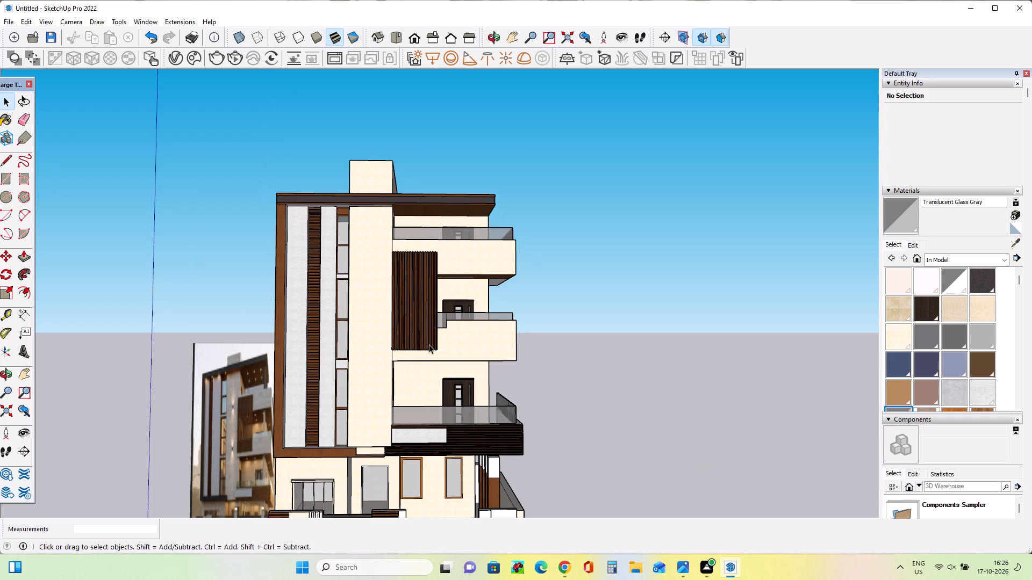
scroll(429, 344, "down", 3)
middle_click_drag(456, 480, 458, 451)
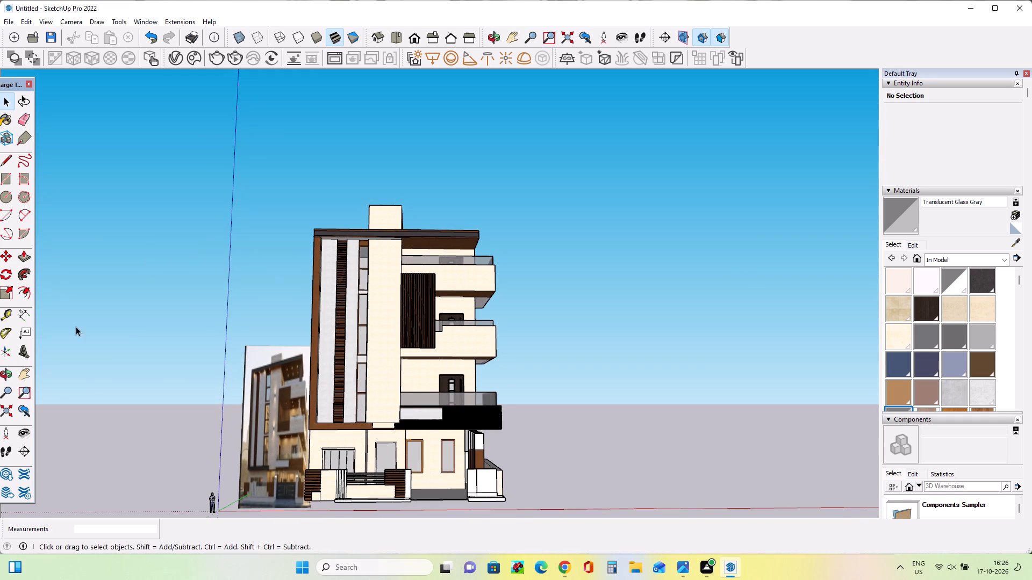
left_click(20, 375)
left_click_drag(273, 373, 271, 340)
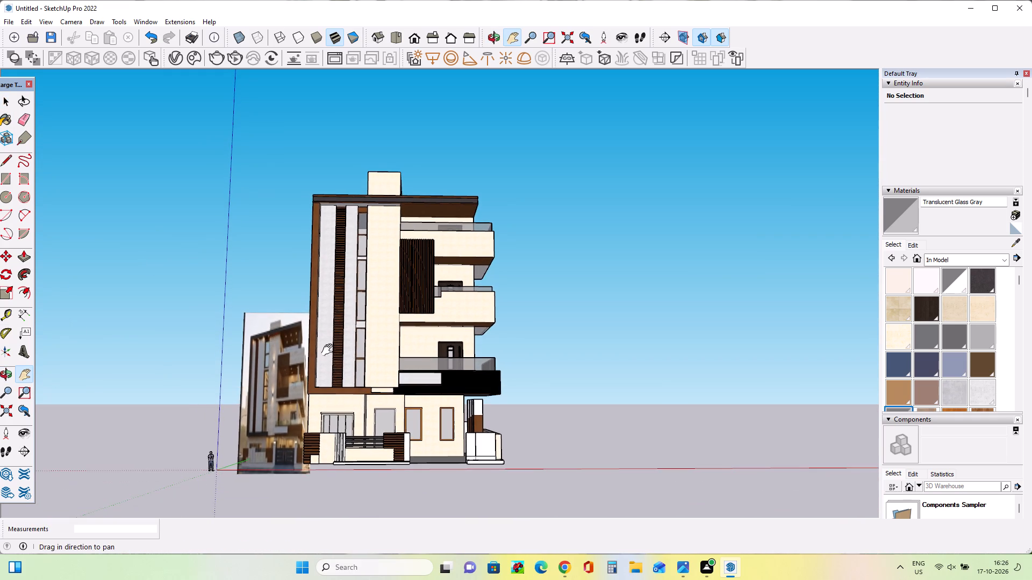
scroll(378, 350, "up", 2)
middle_click_drag(383, 355, 56, 409)
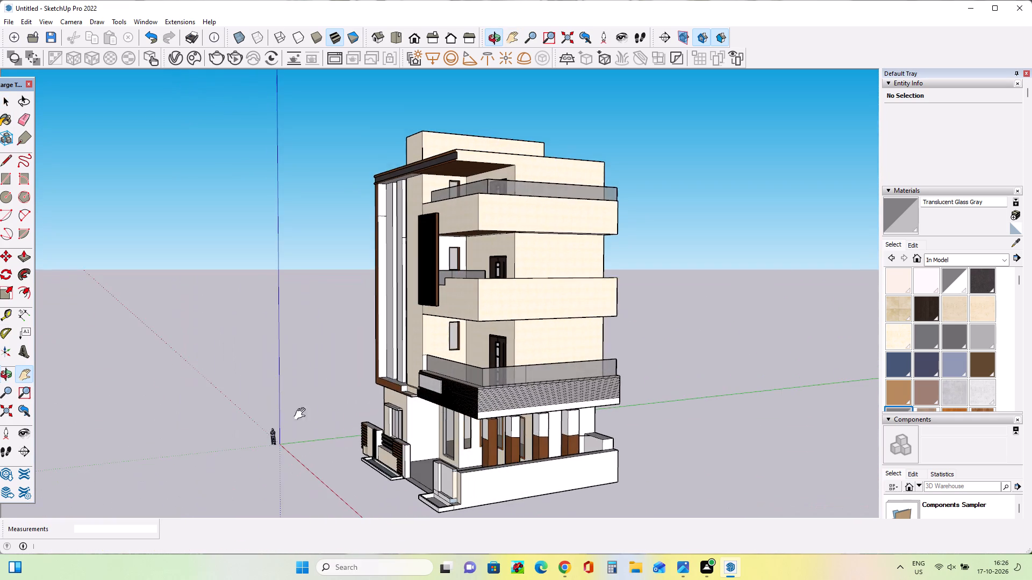
scroll(451, 416, "up", 14)
middle_click_drag(508, 411, 445, 435)
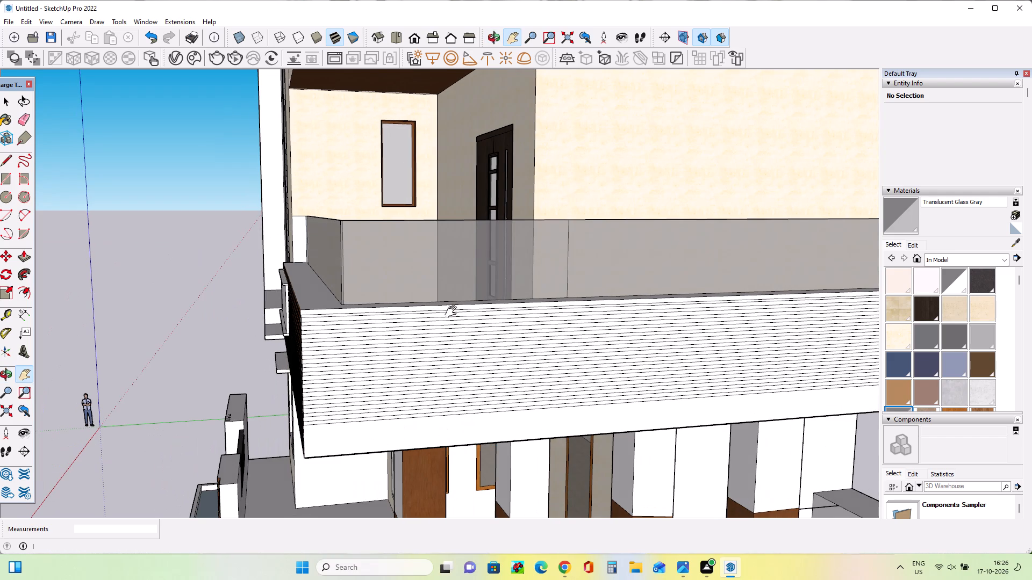
Paint scattered slats in the upper and middle parts of the lowest balcony's side cladding band with Wood Veneer 01.
scroll(938, 352, "down", 3)
left_click(927, 284)
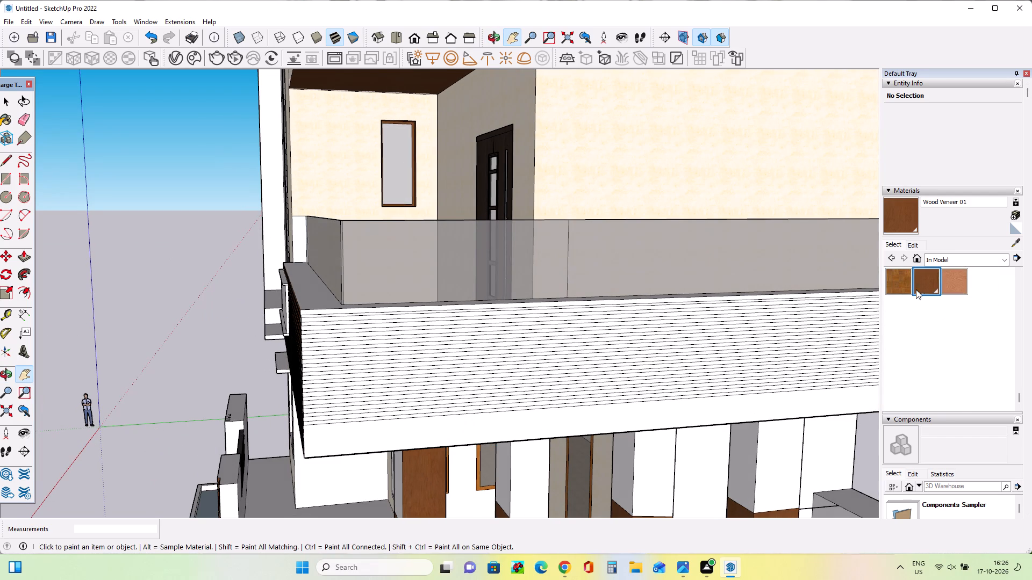
left_click_drag(613, 327, 621, 392)
left_click_drag(620, 345, 620, 378)
left_click_drag(620, 329, 623, 354)
left_click(625, 330)
left_click(625, 327)
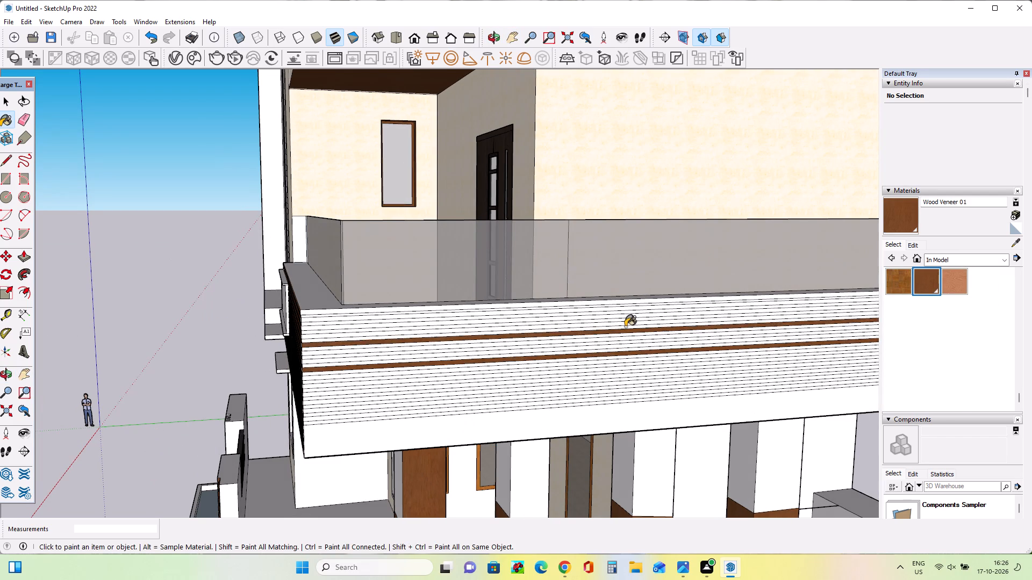
left_click(625, 322)
left_click(626, 312)
left_click(627, 309)
left_click_drag(628, 309, 630, 315)
left_click(629, 330)
left_click_drag(629, 338, 630, 343)
left_click(630, 350)
left_click_drag(631, 360, 632, 368)
left_click(632, 374)
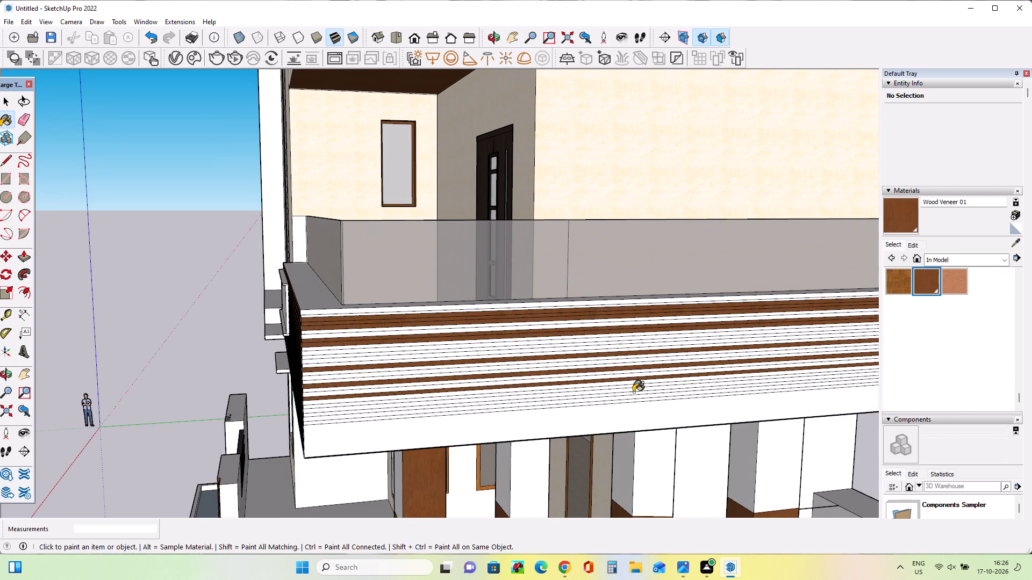
Paint the slats in the lower part of the same cladding band with Wood Veneer 01, filling the white gaps between them.
double_click(633, 392)
left_click(633, 401)
left_click(633, 397)
left_click(633, 393)
double_click(633, 384)
left_click(633, 376)
left_click_drag(633, 378, 633, 379)
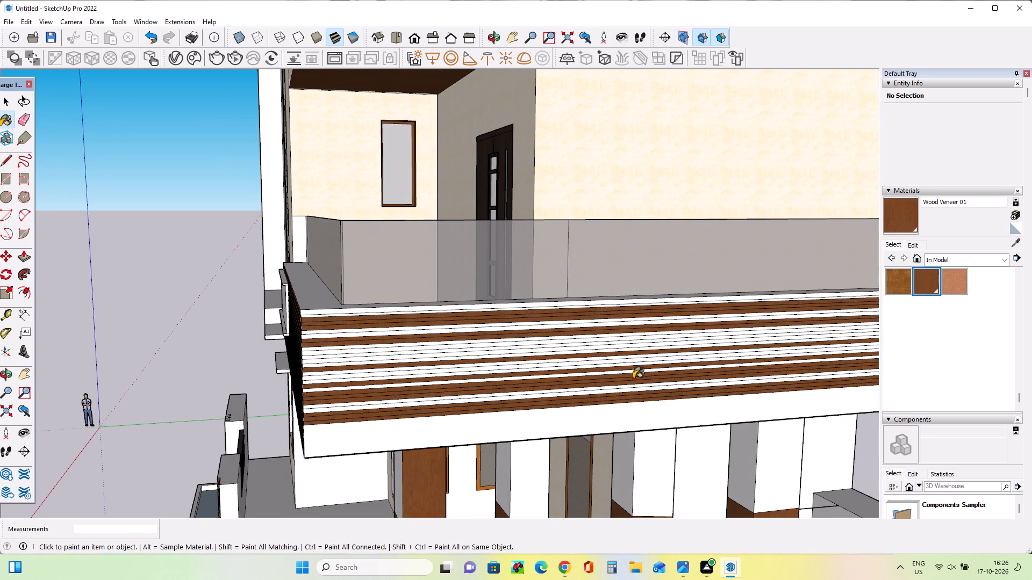
left_click_drag(633, 379, 633, 383)
left_click(633, 394)
left_click(634, 380)
double_click(636, 387)
left_click(635, 382)
left_click(639, 380)
triple_click(633, 386)
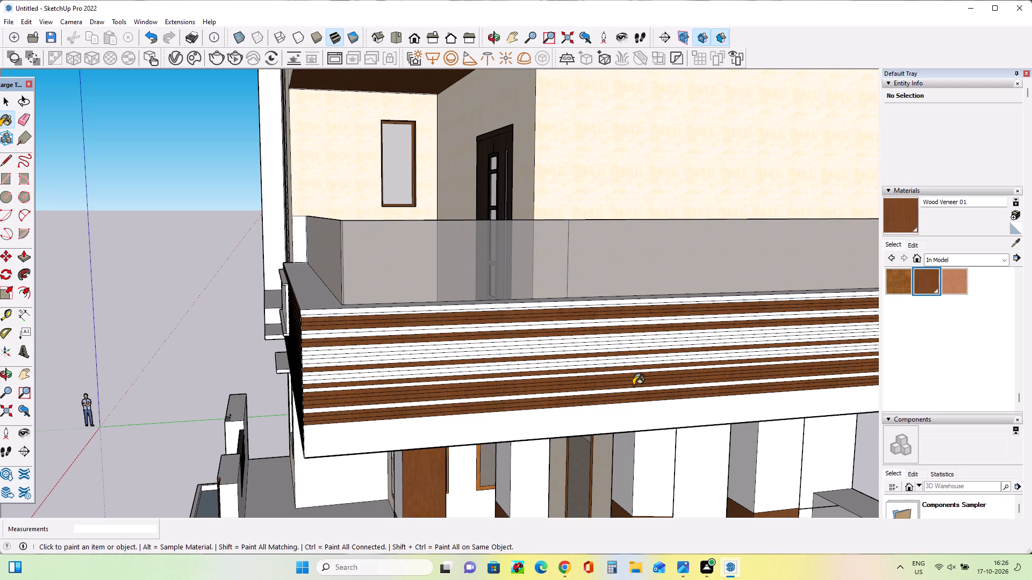
triple_click(632, 387)
double_click(632, 389)
left_click(632, 377)
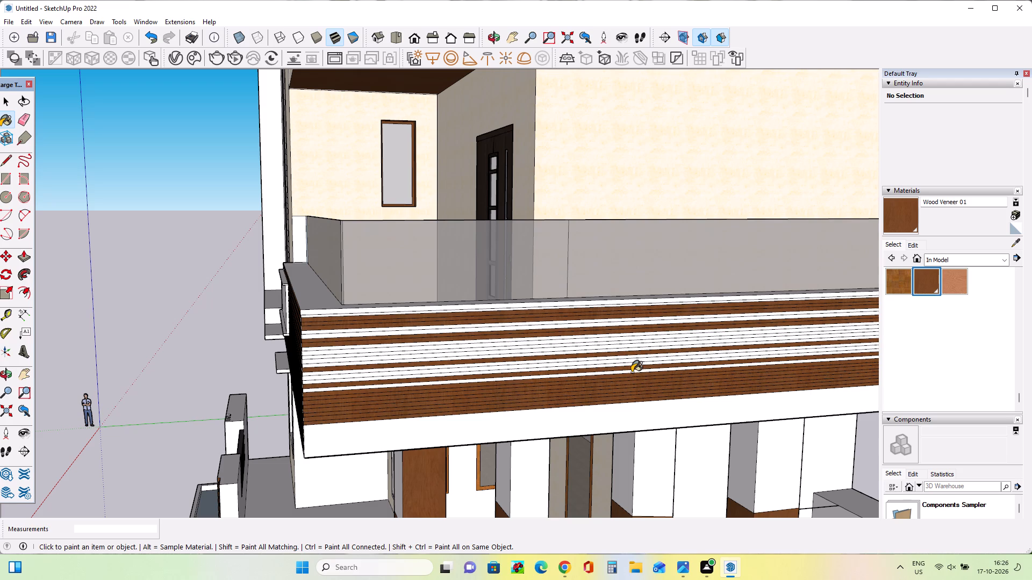
Paint the remaining white slats in the lower and middle parts of the lowest balcony's side cladding band with Wood Veneer 01.
double_click(632, 372)
left_click(632, 372)
left_click(634, 368)
double_click(635, 364)
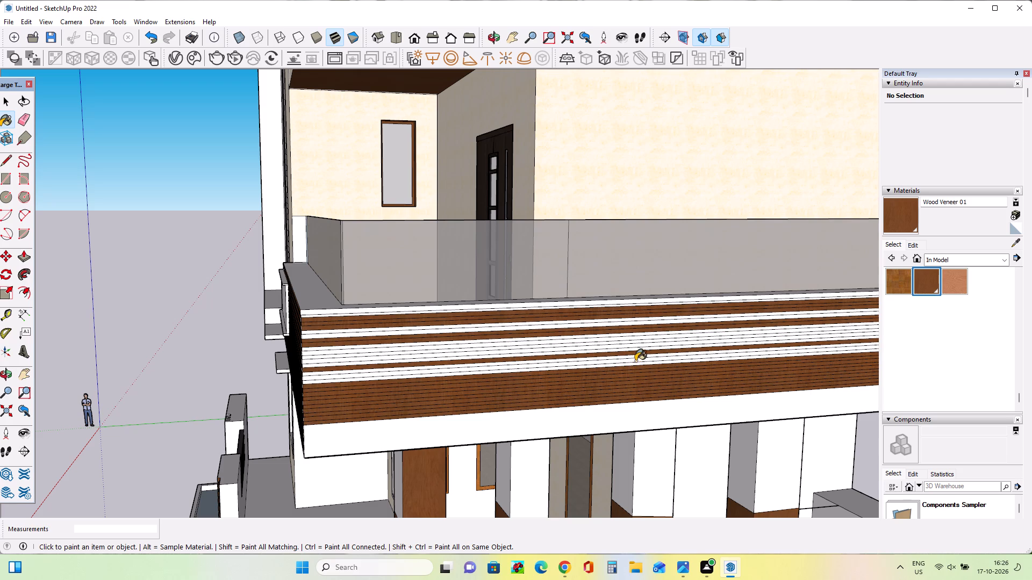
triple_click(635, 361)
double_click(636, 357)
double_click(637, 353)
left_click(637, 342)
left_click(638, 338)
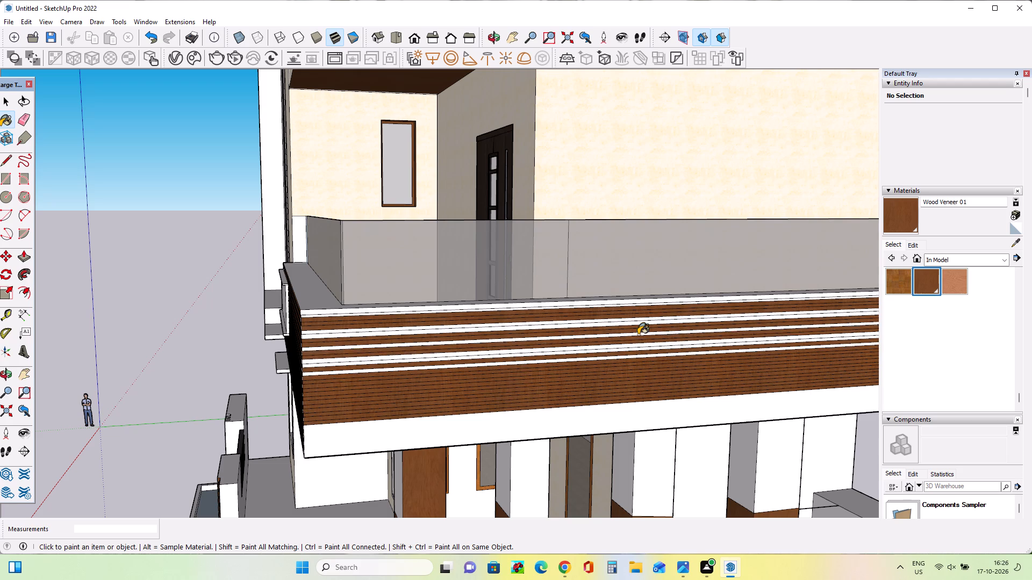
Paint the white slats in the upper part of the same cladding band with Wood Veneer 01.
left_click(638, 335)
left_click(636, 329)
double_click(636, 324)
left_click(637, 318)
double_click(640, 309)
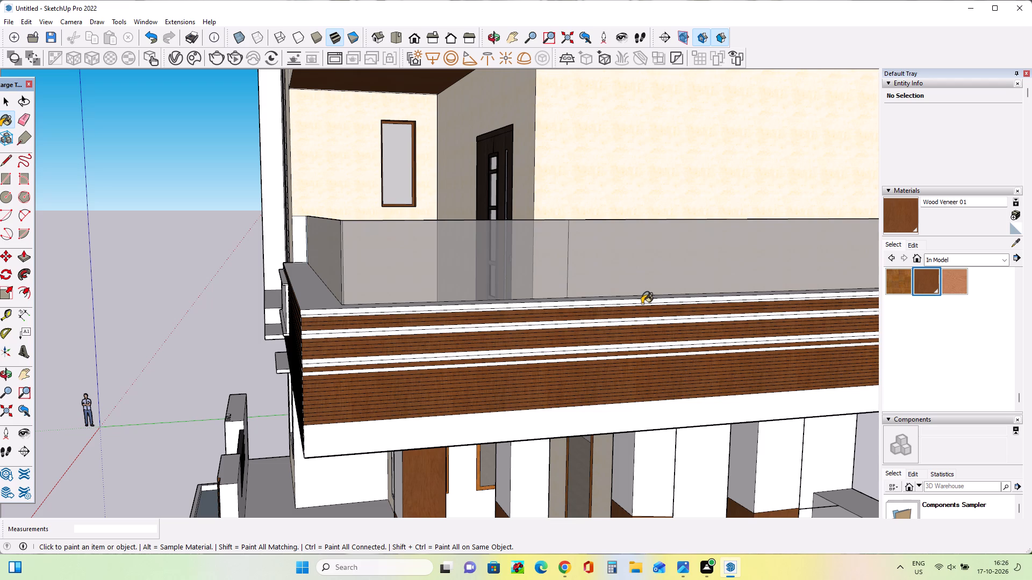
left_click(641, 301)
left_click(641, 303)
left_click(641, 308)
Fill the last thin white gaps between the veneered slats of the band with Wood Veneer 01.
scroll(641, 307, "up", 8)
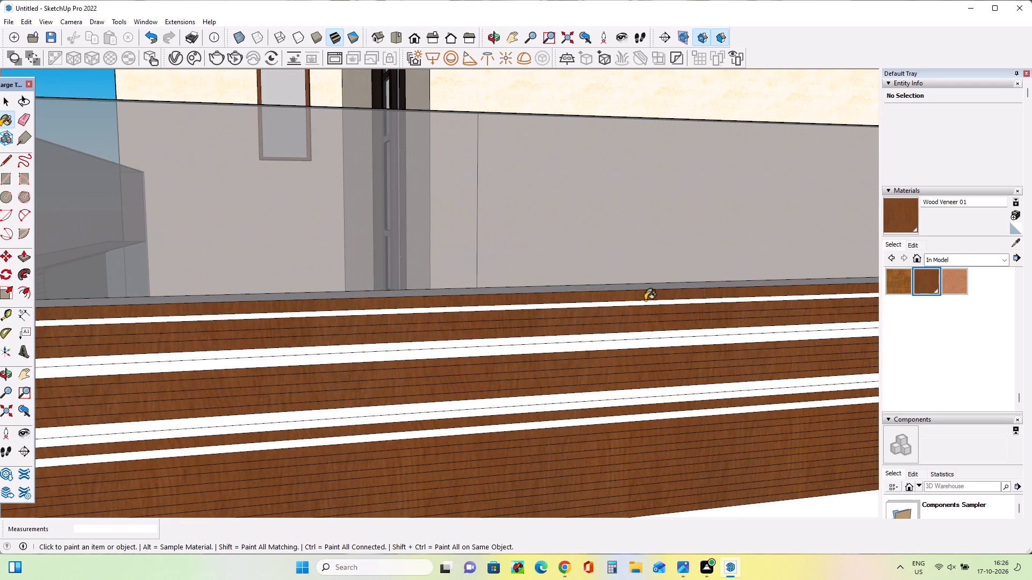
left_click(646, 298)
double_click(646, 304)
left_click(658, 329)
left_click(658, 336)
left_click_drag(659, 336, 662, 341)
left_click(662, 344)
left_click_drag(662, 344, 662, 356)
double_click(669, 394)
left_click(670, 401)
left_click(666, 389)
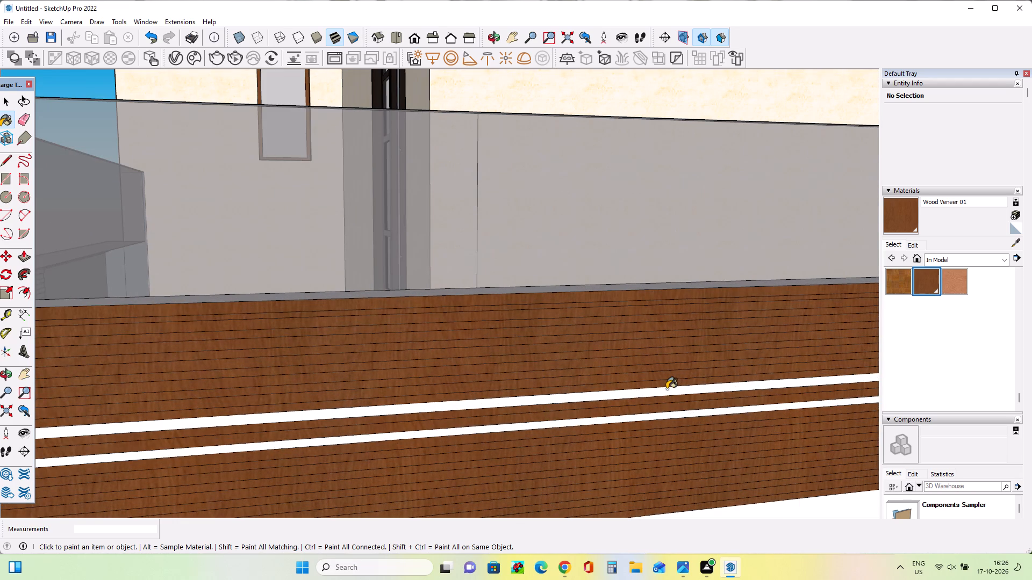
left_click(669, 418)
Paint the plain white strip below the slats of the side cladding band with Wood Veneer 01.
scroll(551, 374, "down", 10)
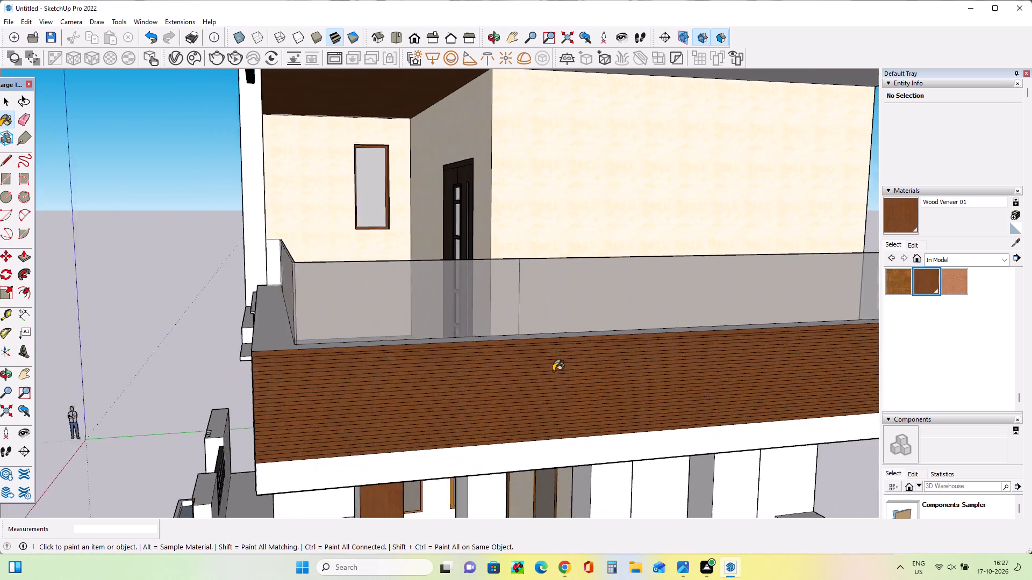
left_click(571, 437)
Push/Pull the topmost slat of the side cladding band outward by 1 13/16".
middle_click_drag(511, 448, 593, 398)
scroll(396, 414, "up", 3)
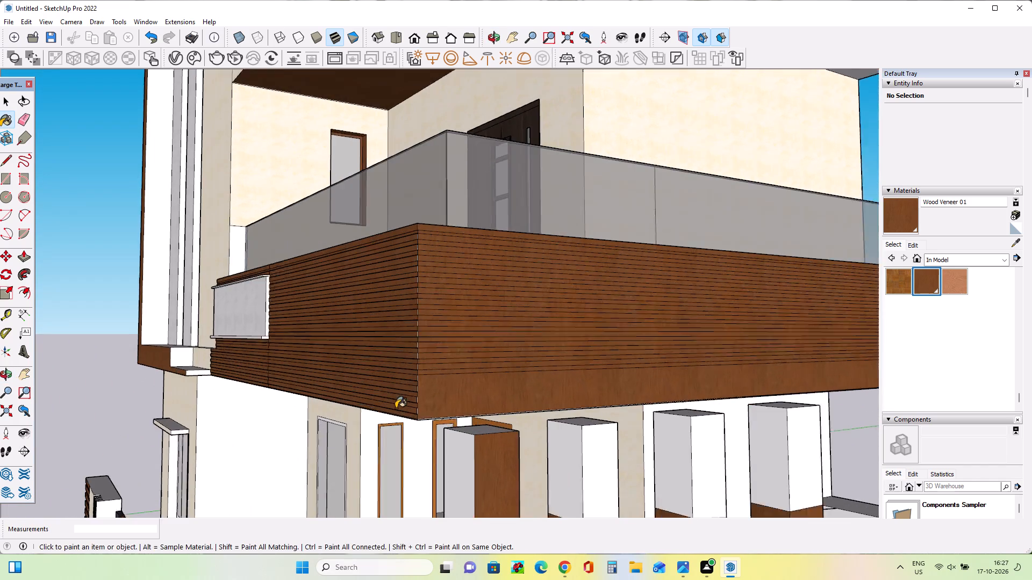
scroll(396, 408, "up", 1)
middle_click_drag(499, 407, 399, 415)
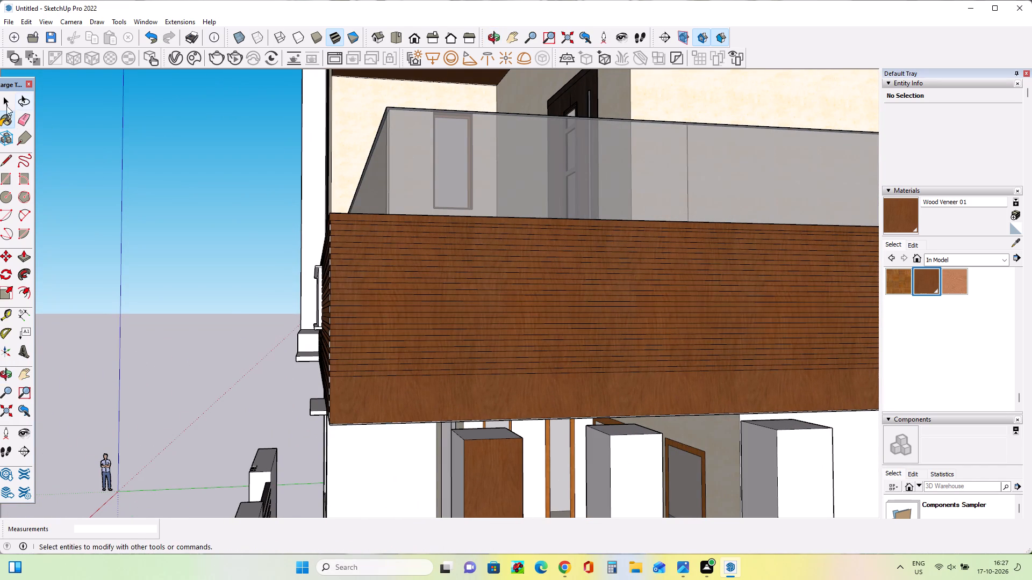
left_click(28, 255)
scroll(382, 205, "up", 3)
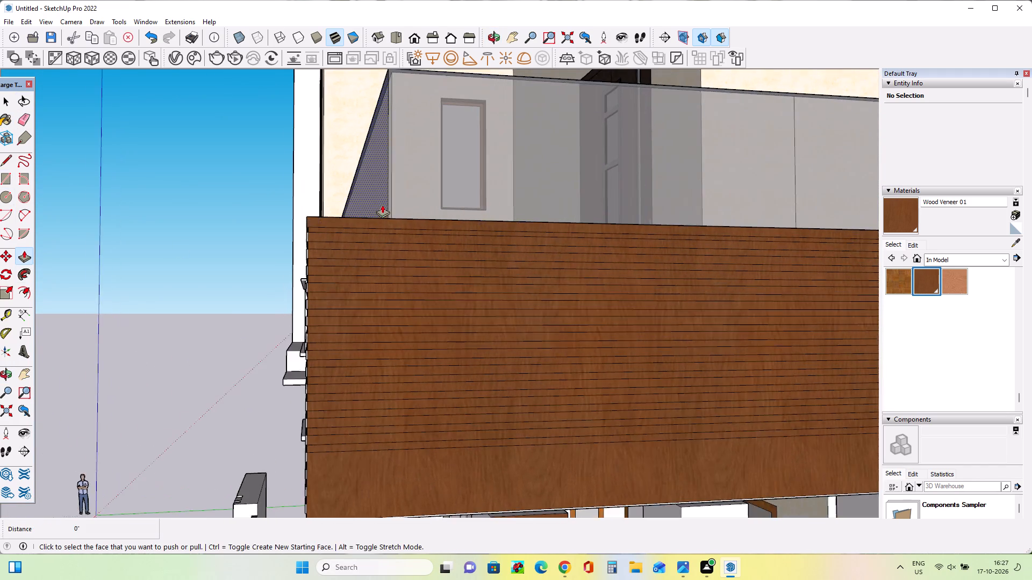
scroll(382, 205, "up", 3)
left_click(379, 224)
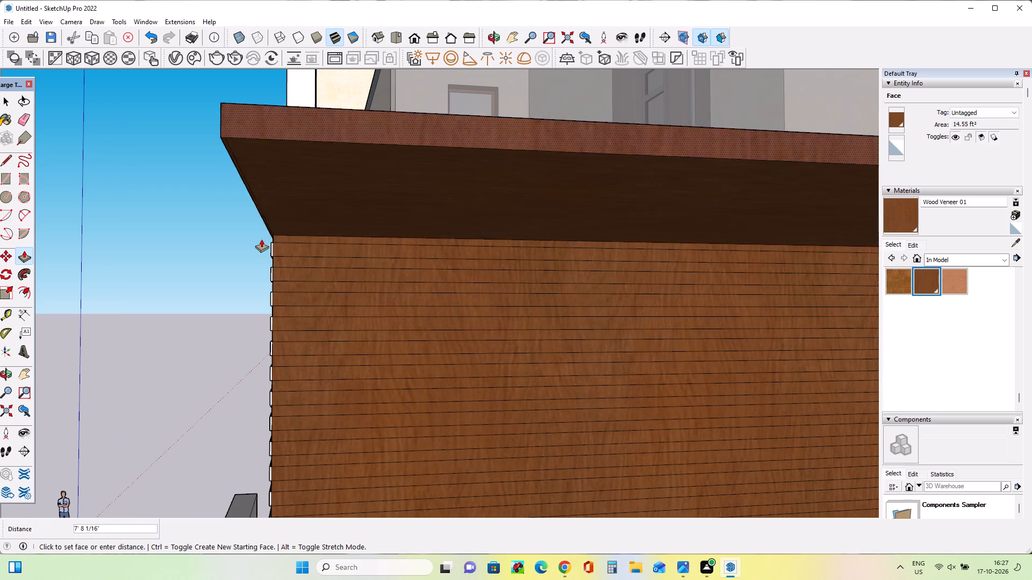
middle_click_drag(279, 265, 585, 307)
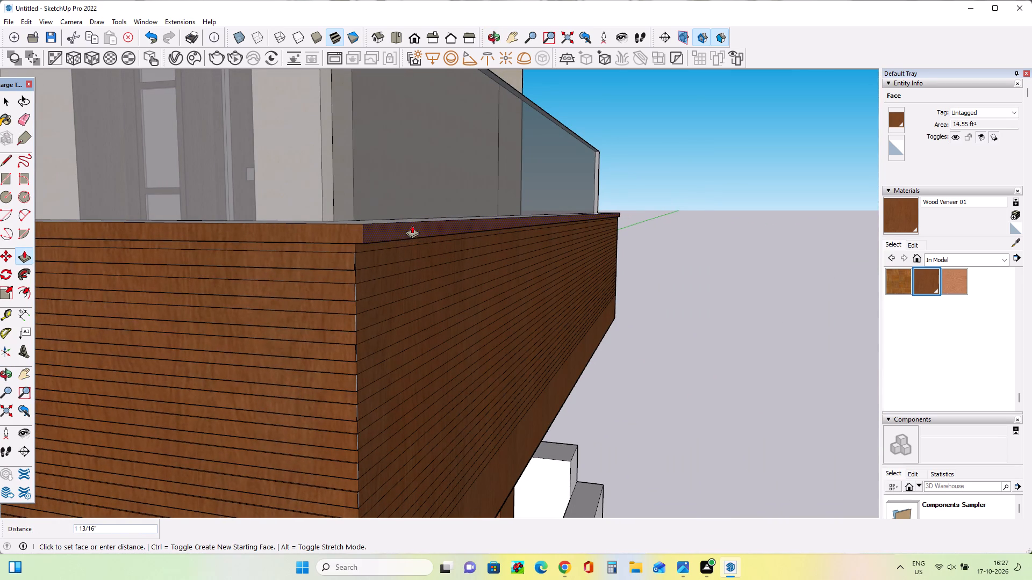
left_click(412, 225)
Pull six alternate slats below the topmost one outward by 1 13/16", leaving a flush slat between each pair.
left_click(376, 259)
left_click(386, 232)
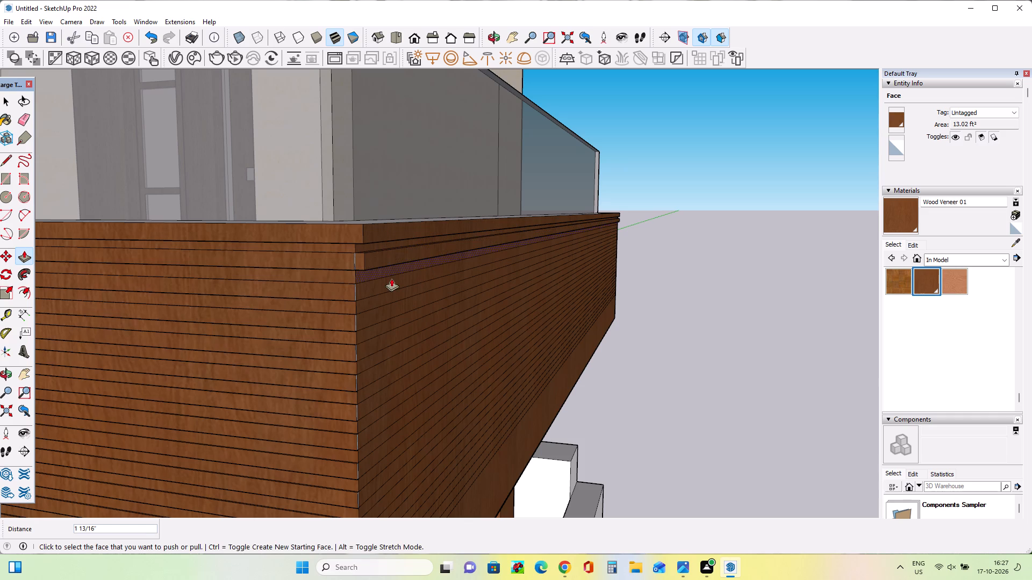
left_click(391, 280)
left_click(391, 252)
left_click(396, 313)
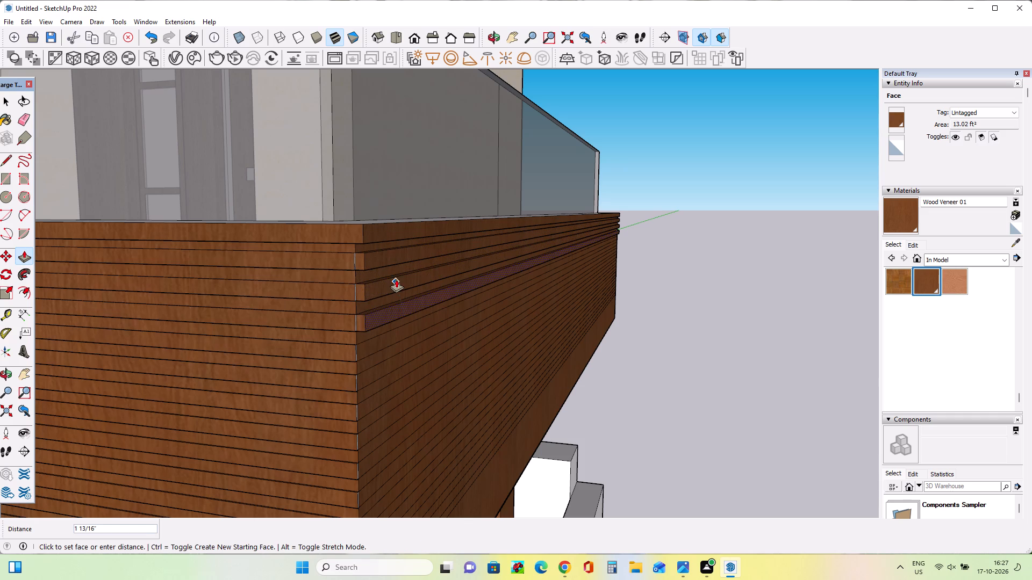
left_click(396, 279)
left_click(399, 331)
left_click(400, 309)
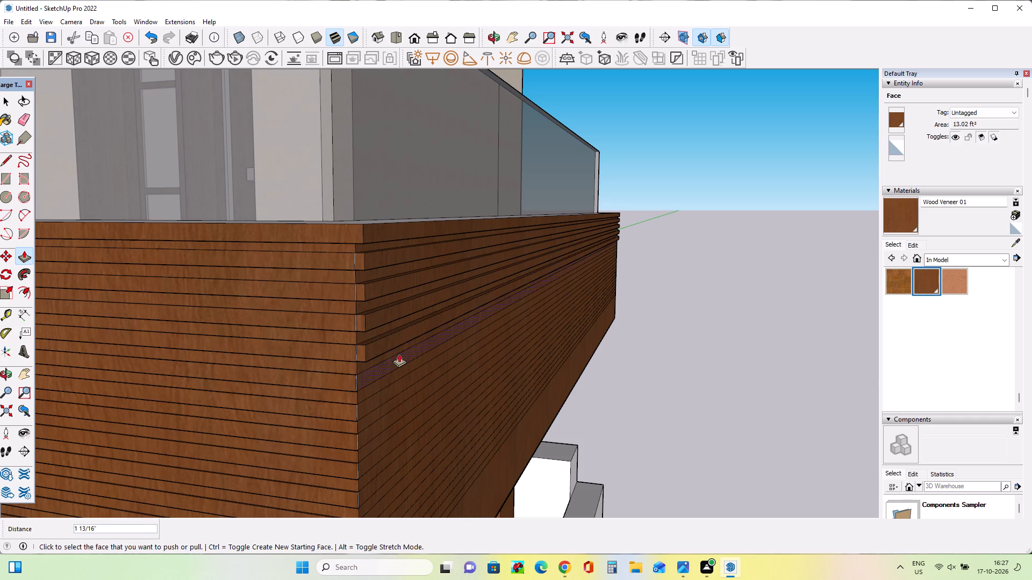
left_click(399, 354)
left_click(398, 335)
left_click(403, 389)
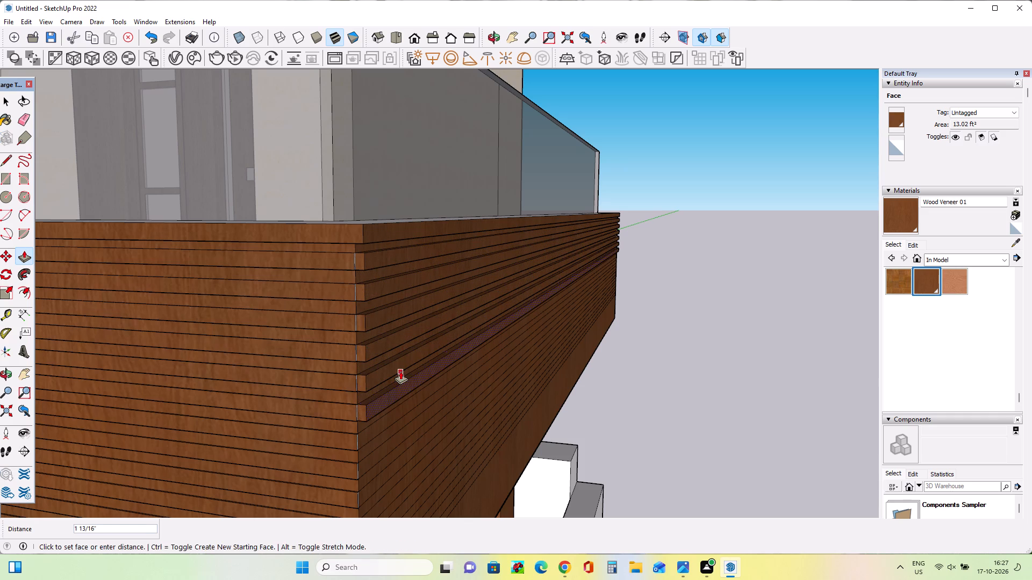
left_click(400, 371)
Examine the profile of the raised slats at the balcony corner and the flush slats below them.
middle_click_drag(434, 406, 279, 403)
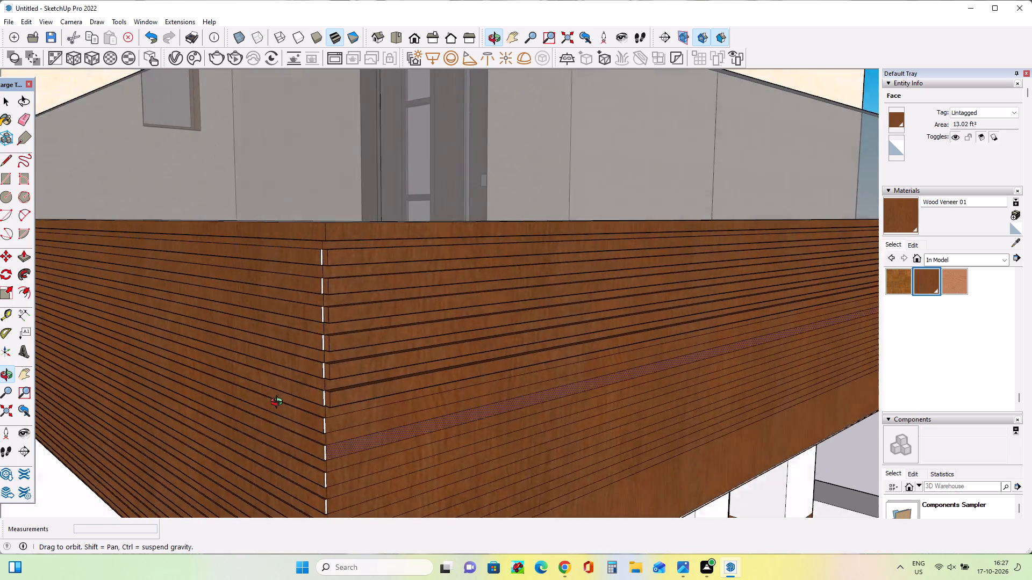
middle_click_drag(279, 403, 556, 447)
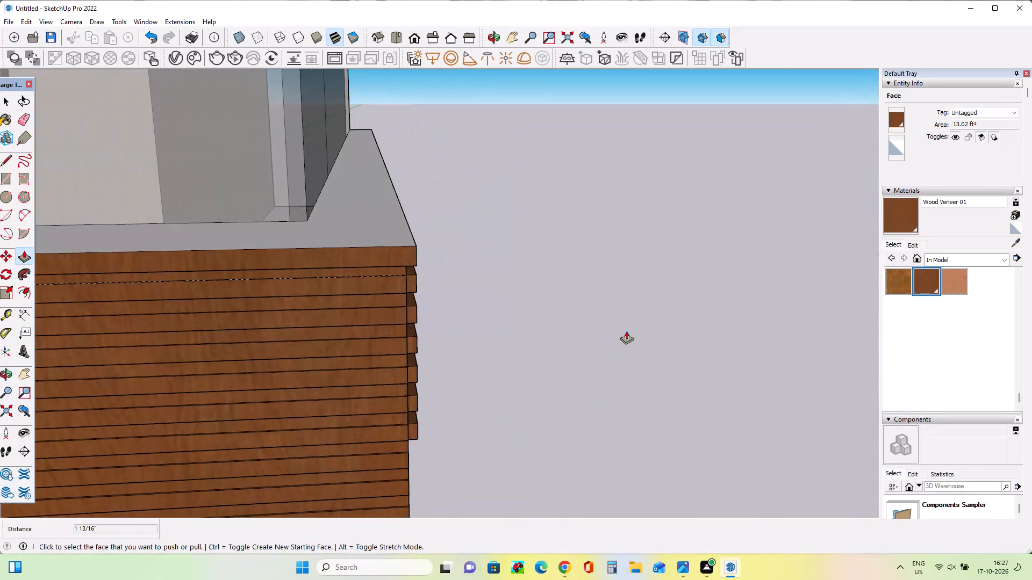
middle_click_drag(620, 322, 541, 351)
scroll(536, 318, "down", 4)
scroll(653, 271, "down", 2)
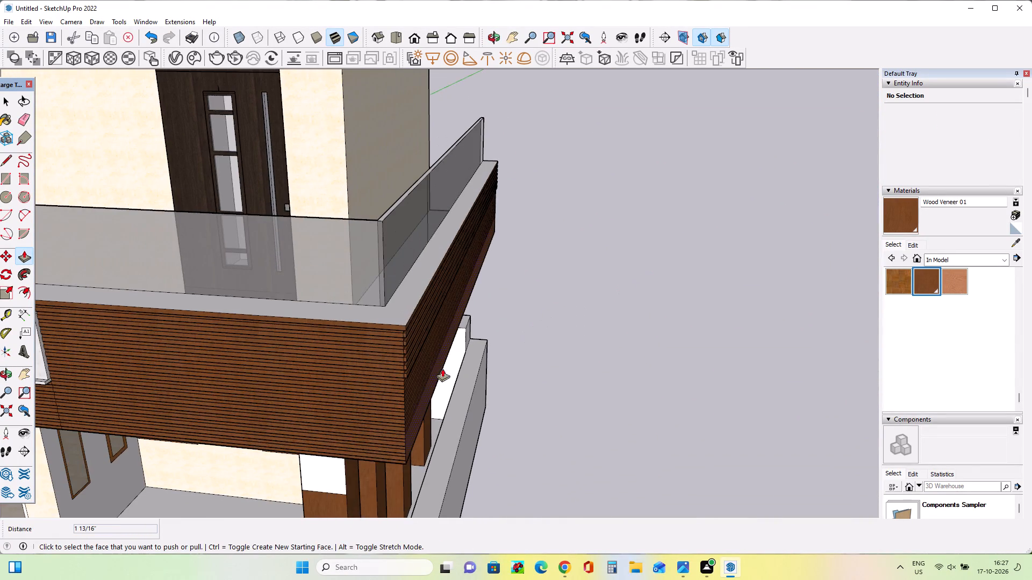
middle_click_drag(442, 368, 445, 272)
scroll(349, 332, "up", 9)
middle_click_drag(459, 390, 293, 418)
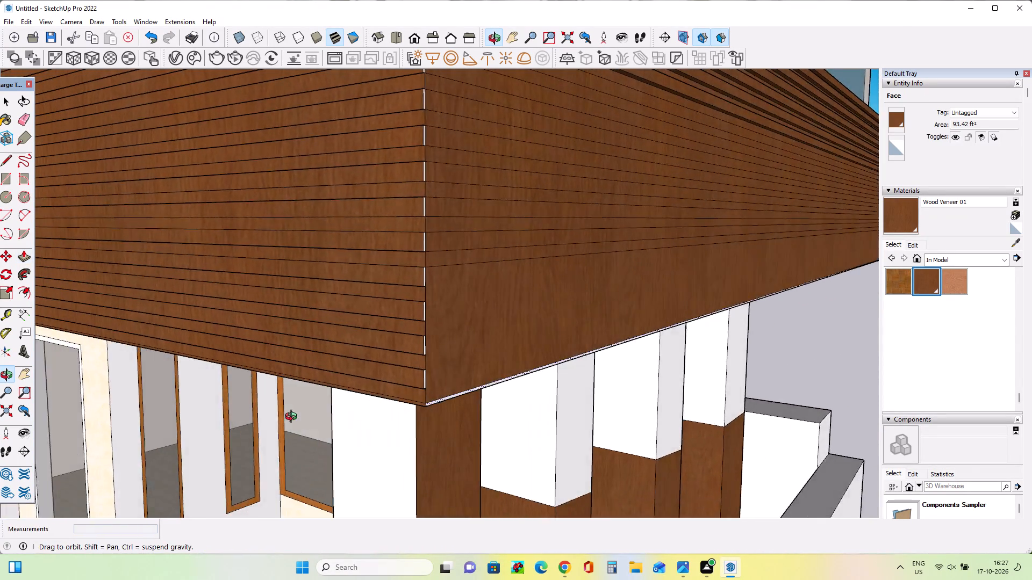
middle_click_drag(293, 418, 273, 423)
Pull three more alternate slats in the middle of the side cladding band outward by 1 13/16".
middle_click_drag(446, 352, 349, 412)
scroll(418, 321, "up", 6)
scroll(425, 336, "down", 13)
scroll(425, 321, "up", 1)
scroll(425, 321, "down", 6)
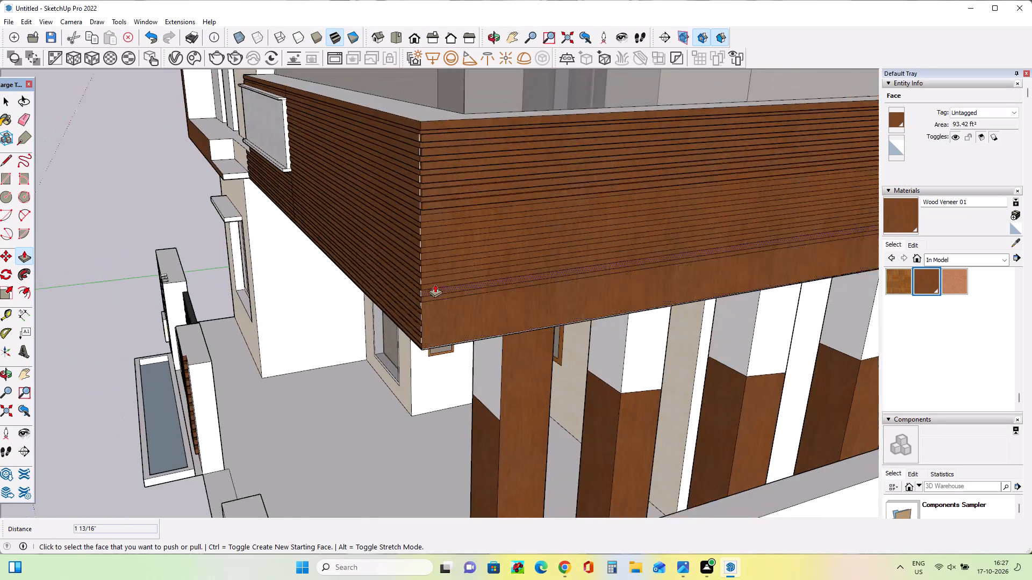
scroll(435, 284, "down", 1)
scroll(431, 227, "up", 11)
left_click(431, 239)
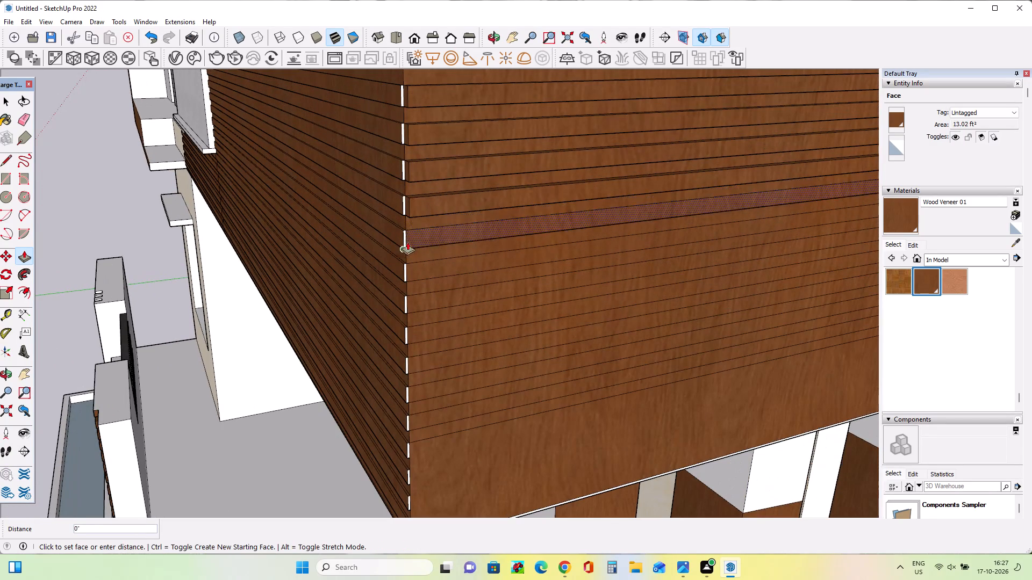
left_click(451, 203)
left_click(453, 265)
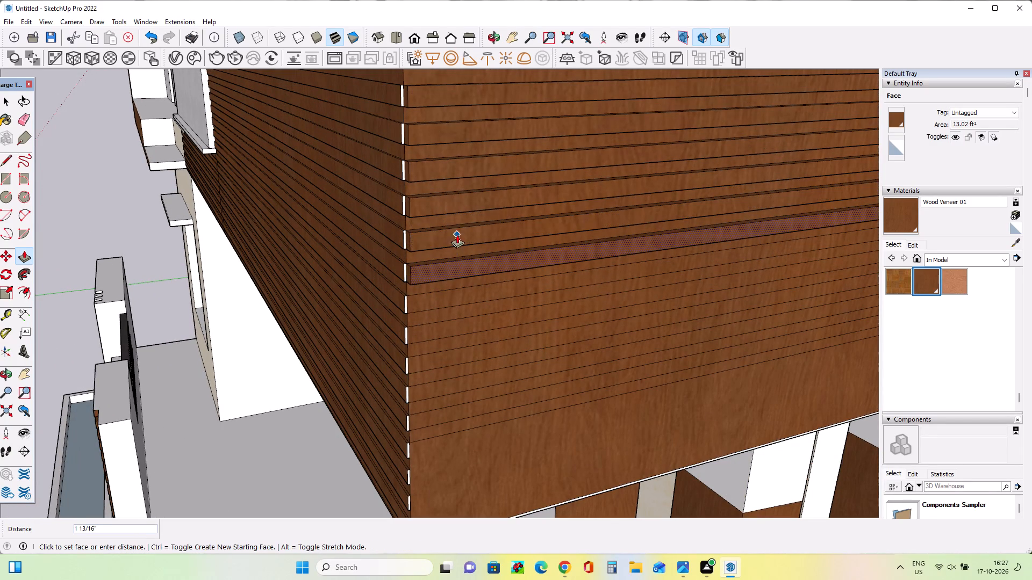
left_click(457, 235)
left_click(463, 302)
left_click(469, 252)
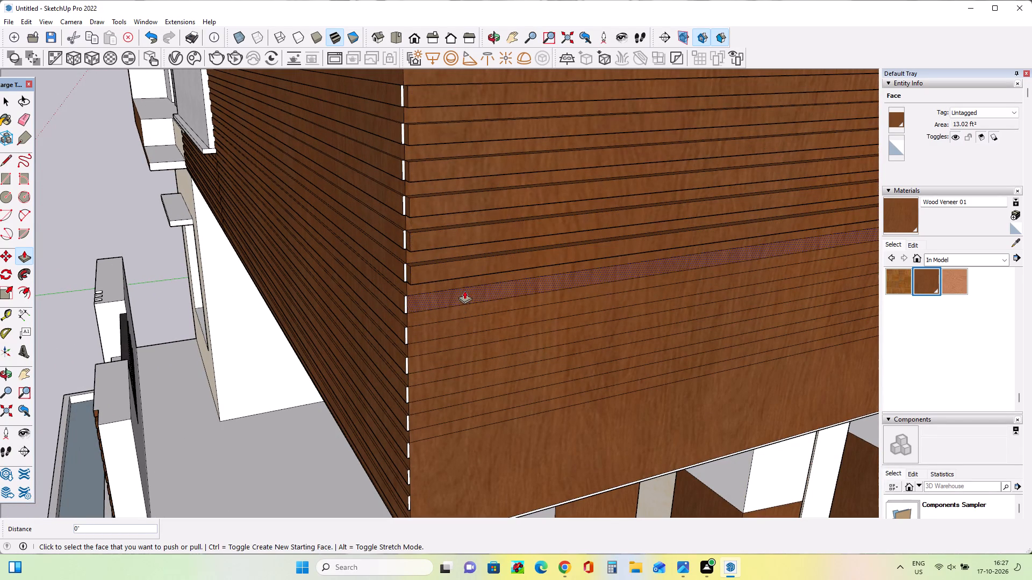
left_click(464, 293)
left_click(468, 266)
Pull the remaining four alternate slats above the plain bottom strip outward by 1 13/16".
left_click(468, 321)
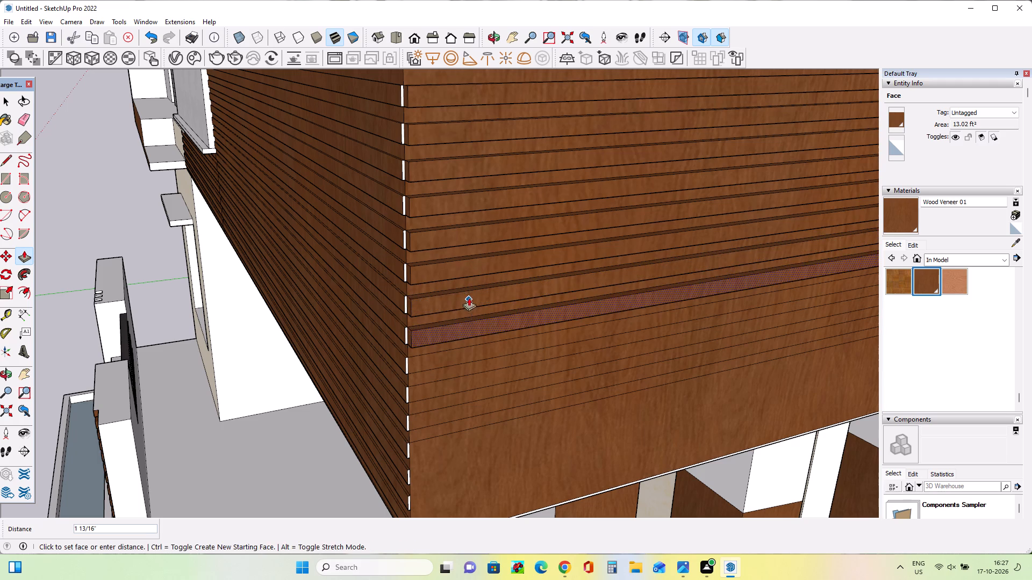
left_click(469, 296)
left_click(483, 347)
left_click(485, 322)
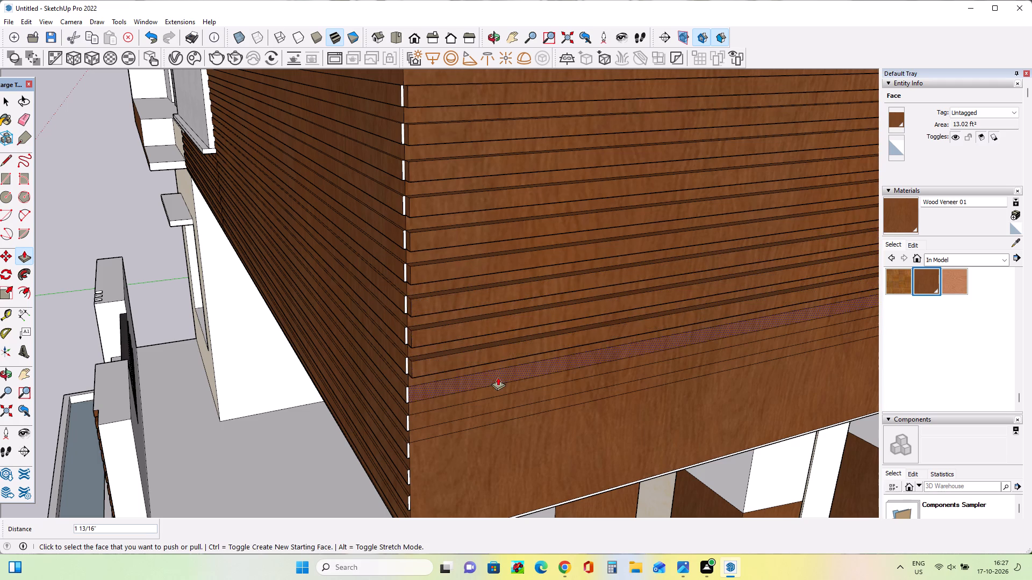
left_click(498, 377)
left_click(499, 351)
left_click(512, 409)
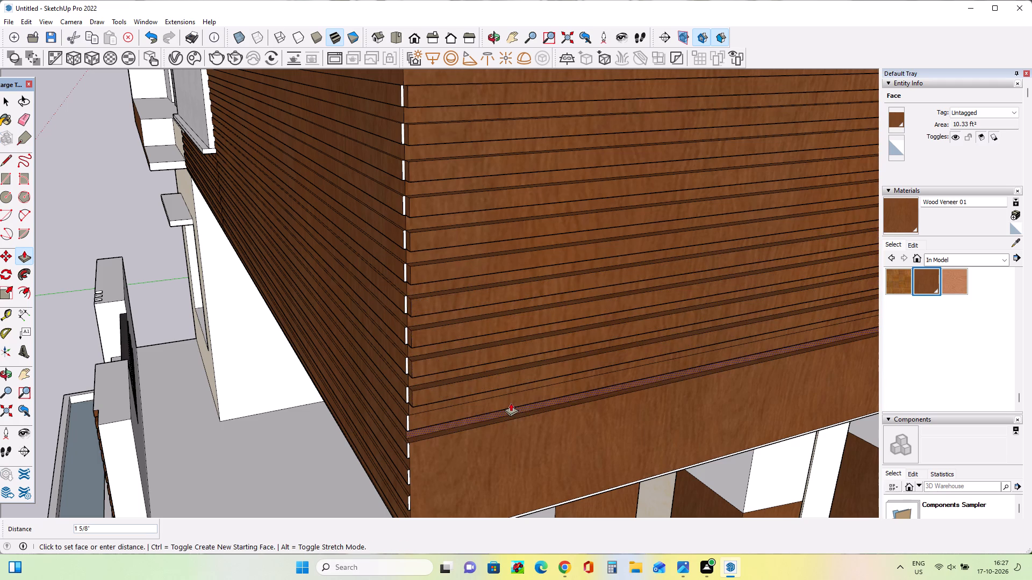
key("Escape")
left_click(513, 398)
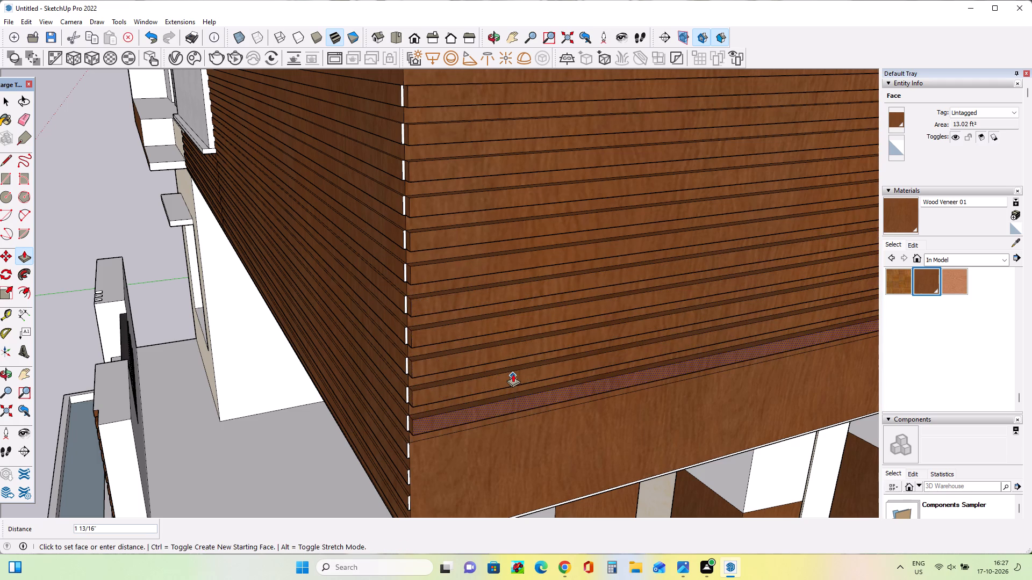
left_click(513, 374)
Draw a horizontal line about 49' 4" long across the top of the plain bottom strip, from corner to corner.
middle_click_drag(481, 433, 450, 372)
scroll(450, 372, "down", 12)
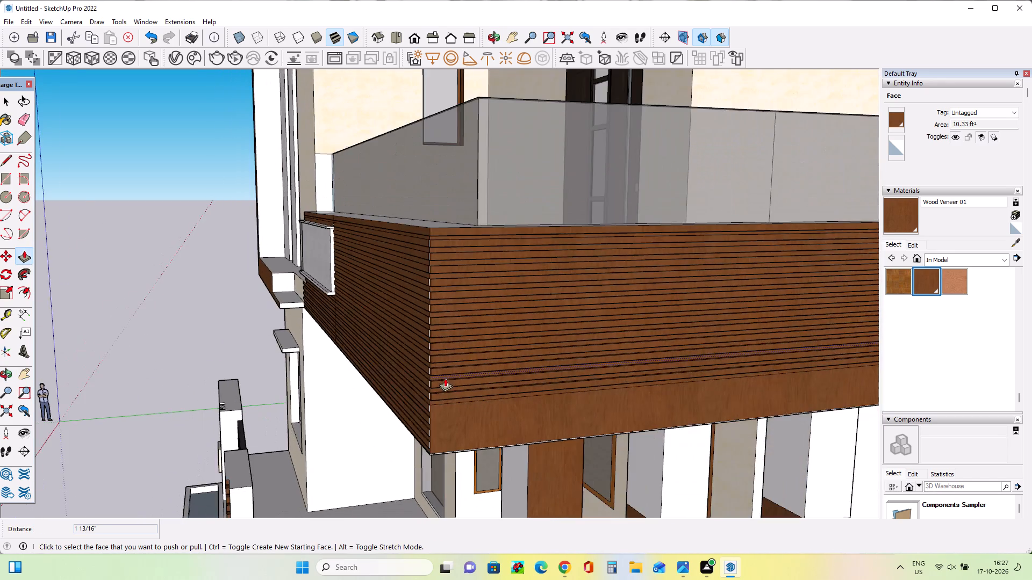
scroll(445, 378, "down", 2)
scroll(476, 433, "up", 5)
scroll(476, 433, "down", 3)
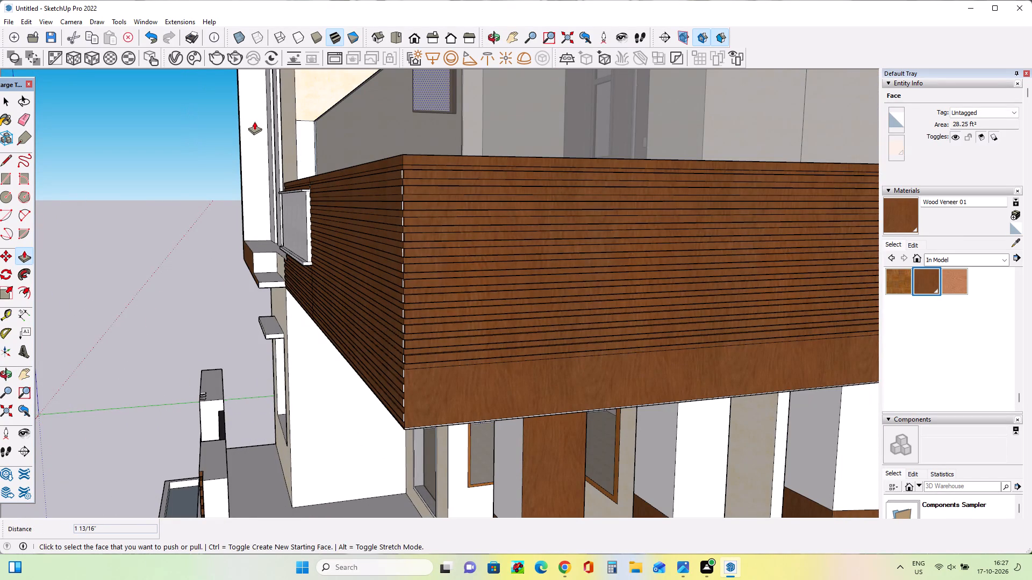
scroll(166, 284, "down", 3)
left_click(0, 162)
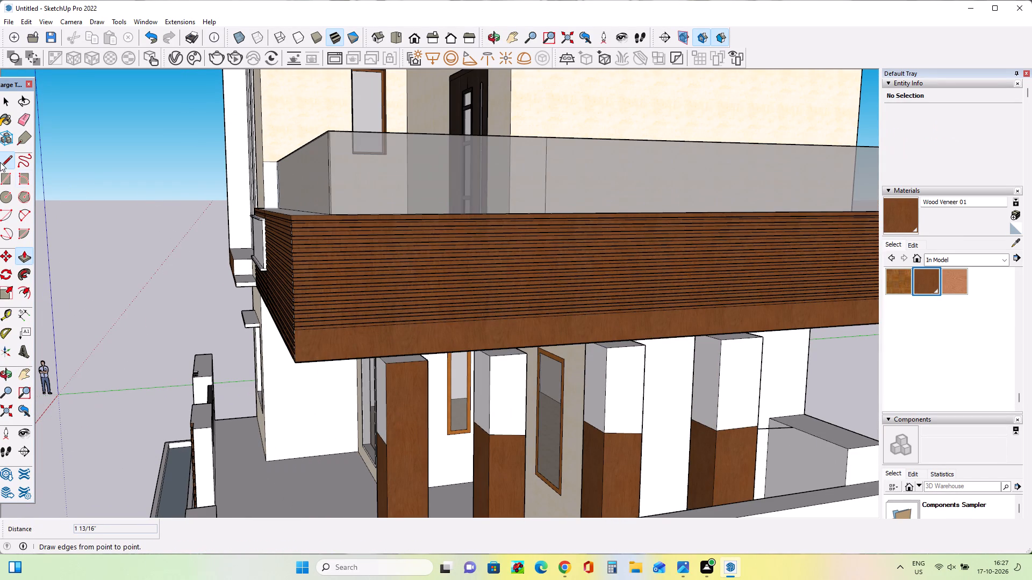
scroll(307, 375, "up", 3)
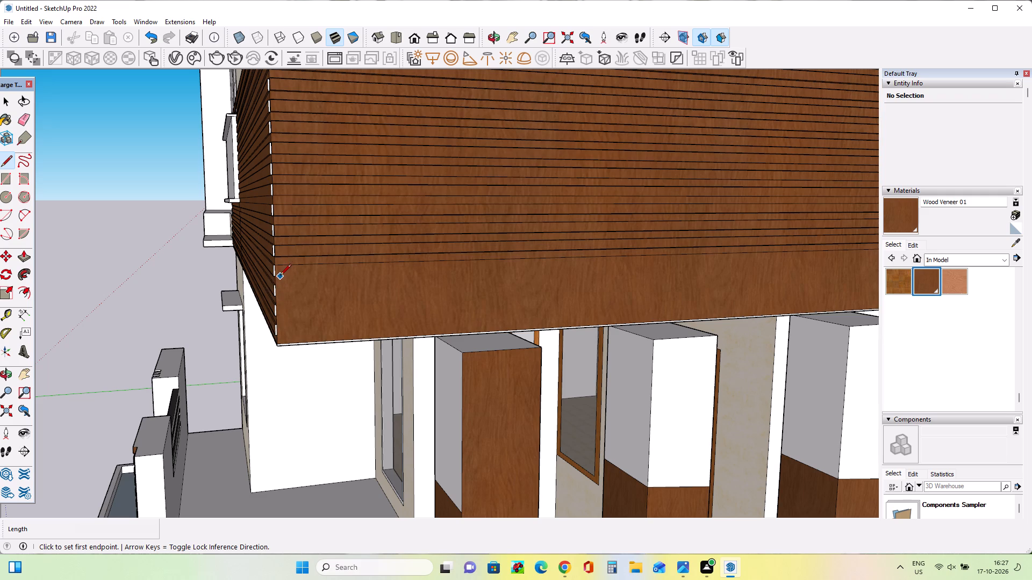
left_click(277, 276)
scroll(247, 304, "down", 8)
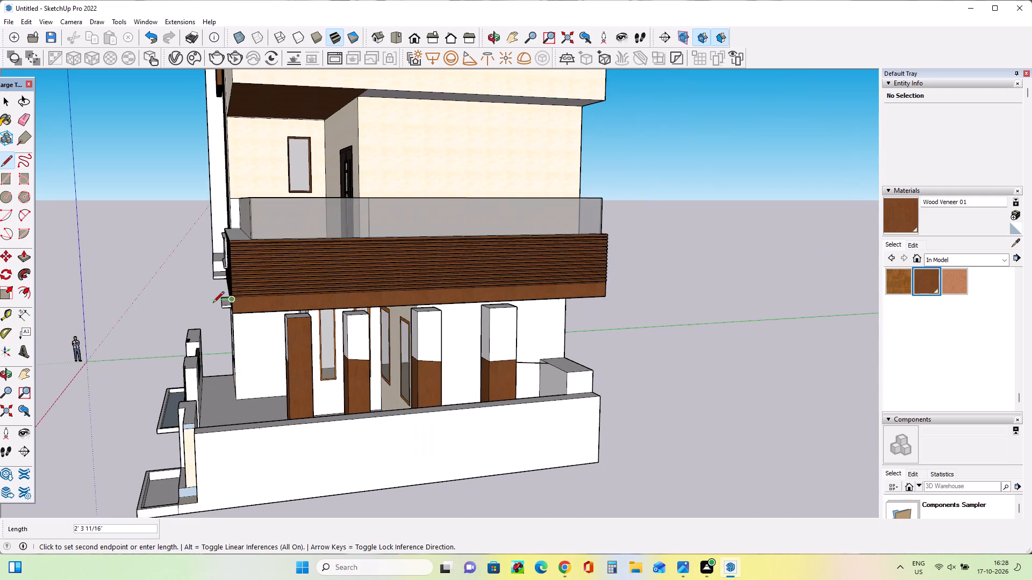
scroll(568, 296, "up", 4)
scroll(623, 293, "up", 4)
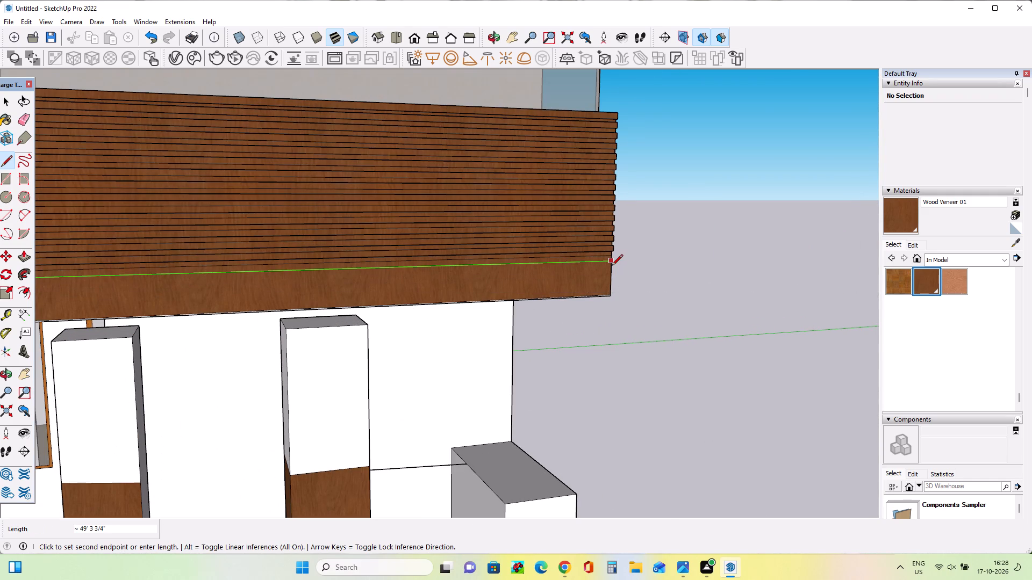
left_click(612, 266)
Draw a second horizontal line about 49' 3" long across the plain bottom strip, just below the first, from corner to corner.
scroll(689, 296, "down", 7)
scroll(218, 323, "up", 3)
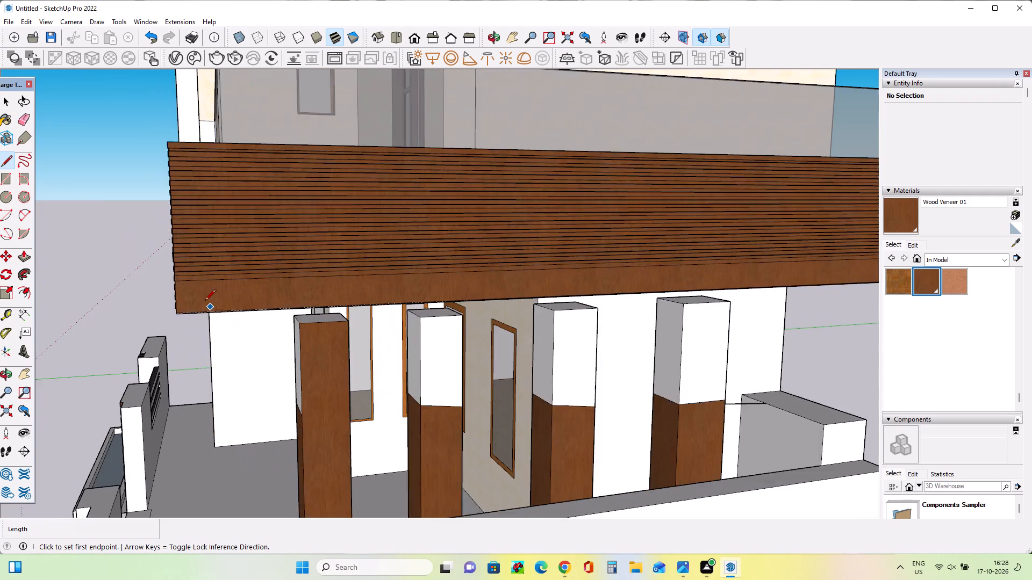
scroll(204, 301, "up", 4)
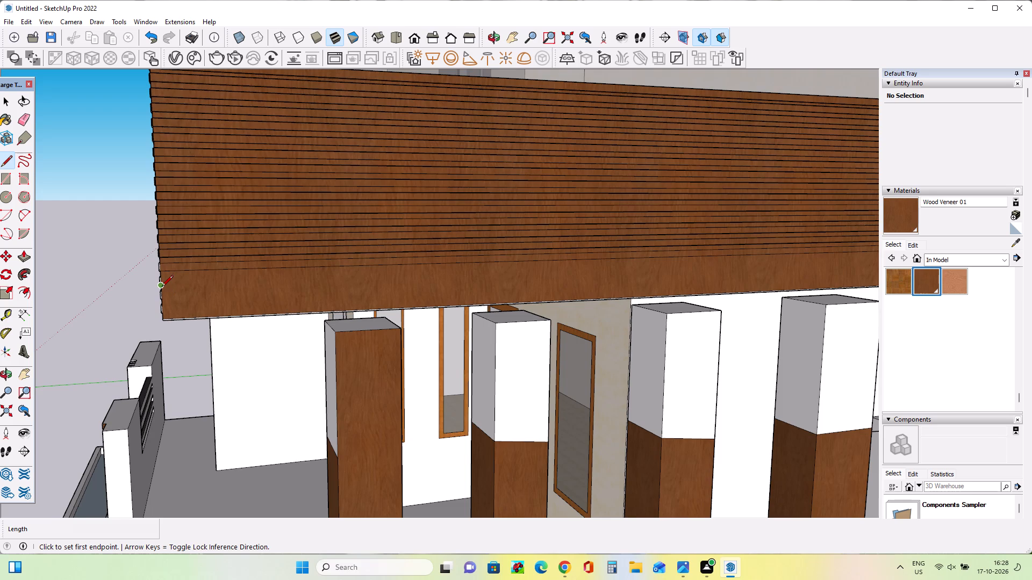
scroll(161, 288, "up", 6)
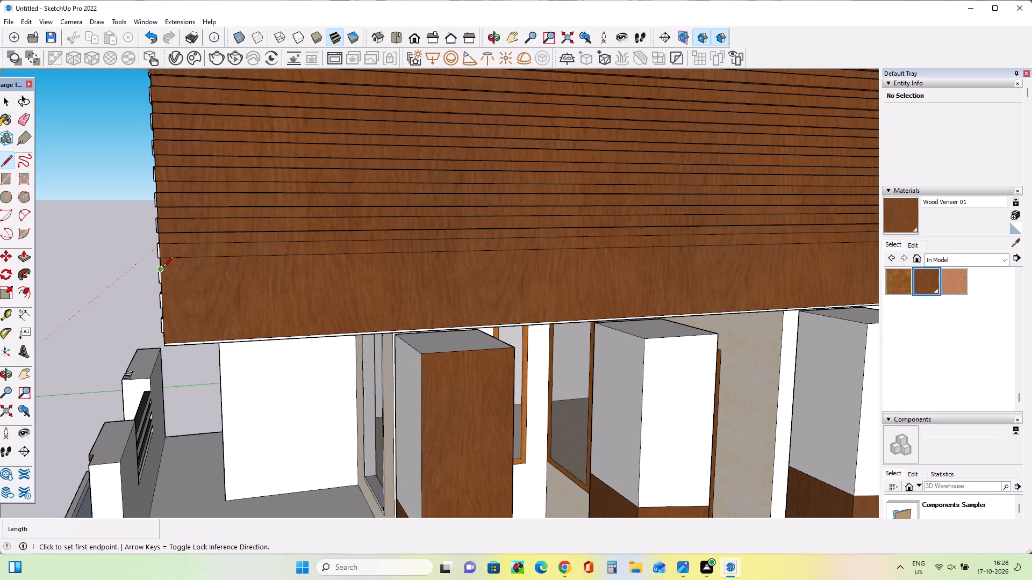
left_click(163, 268)
scroll(198, 300, "down", 15)
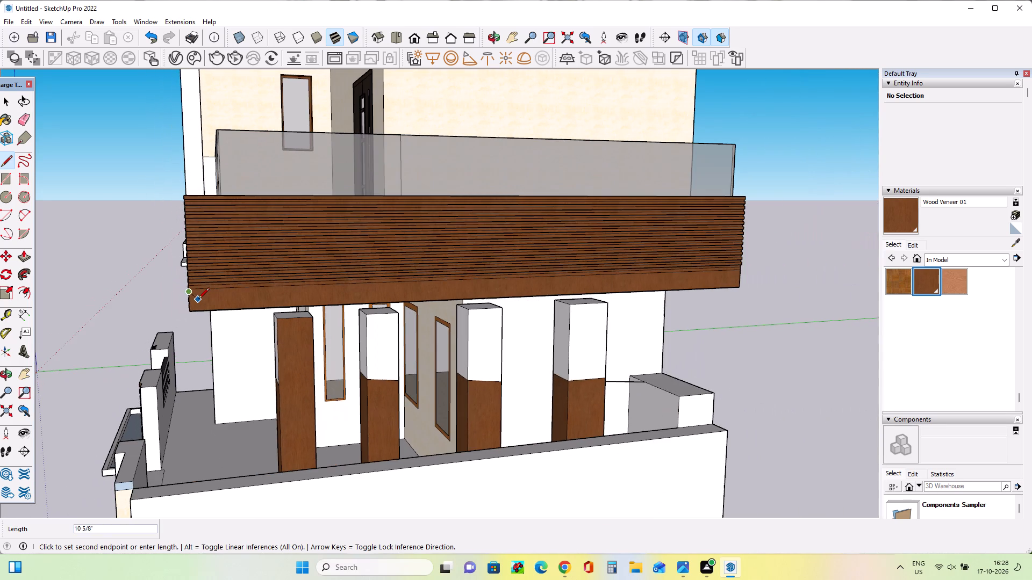
scroll(761, 289, "up", 7)
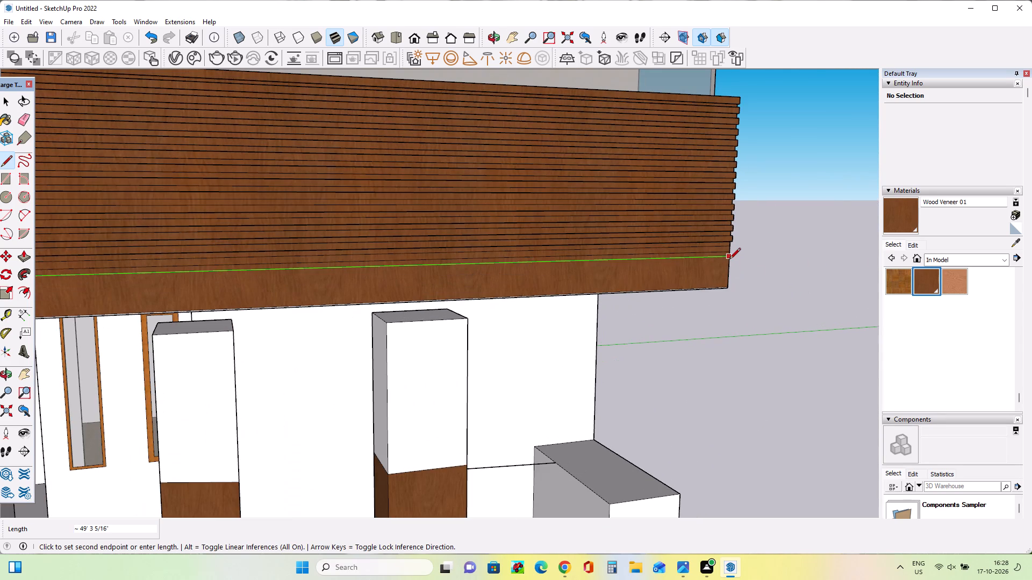
left_click(730, 261)
Pull the narrow slat just above the remaining plain bottom strip outward by 1 13/16".
scroll(805, 316, "down", 4)
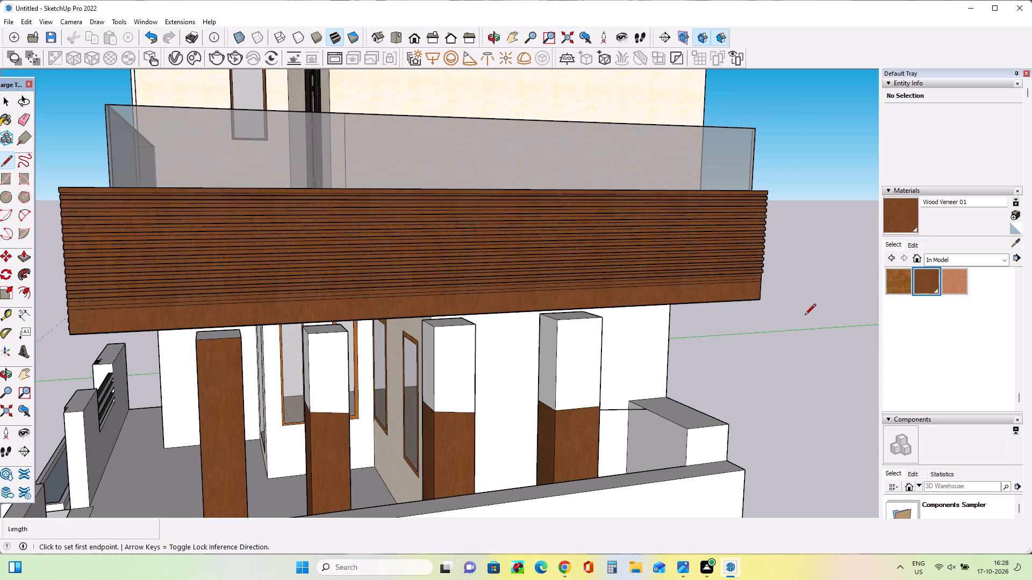
middle_click_drag(225, 360, 269, 345)
scroll(175, 289, "up", 5)
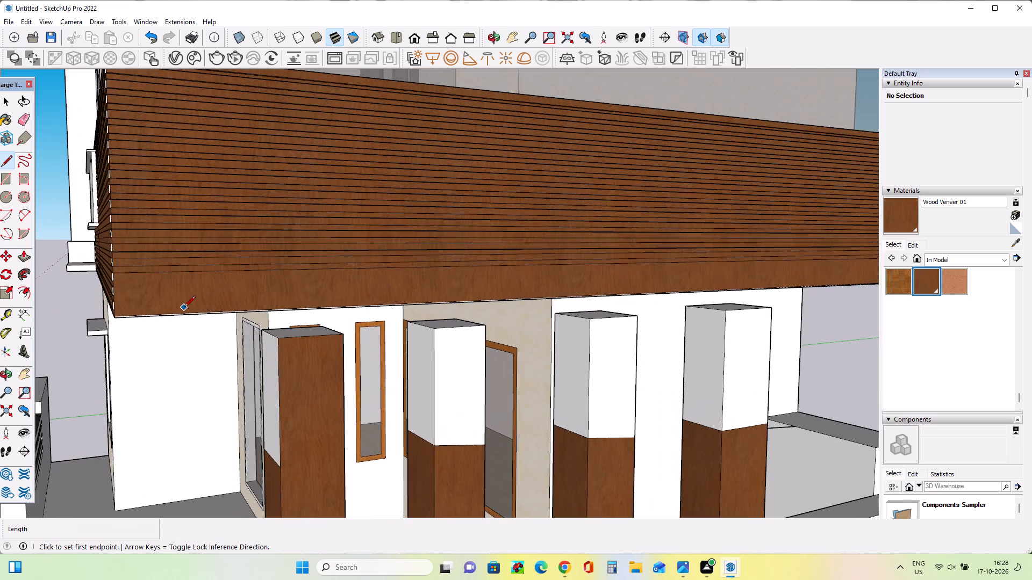
scroll(184, 308, "up", 2)
middle_click_drag(197, 323, 220, 353)
scroll(221, 372, "up", 3)
middle_click_drag(246, 422, 222, 379)
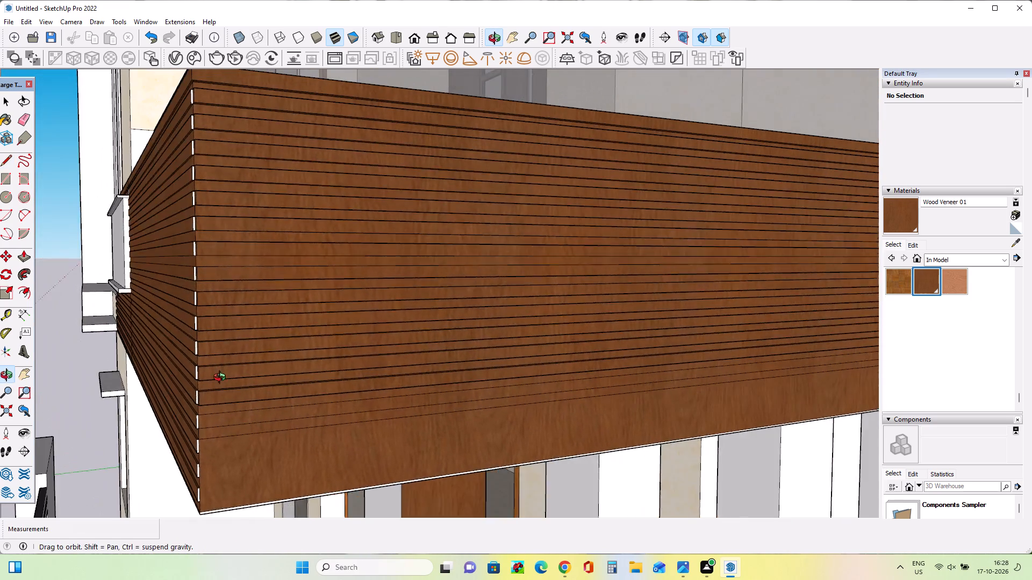
middle_click_drag(222, 379, 221, 371)
left_click(26, 260)
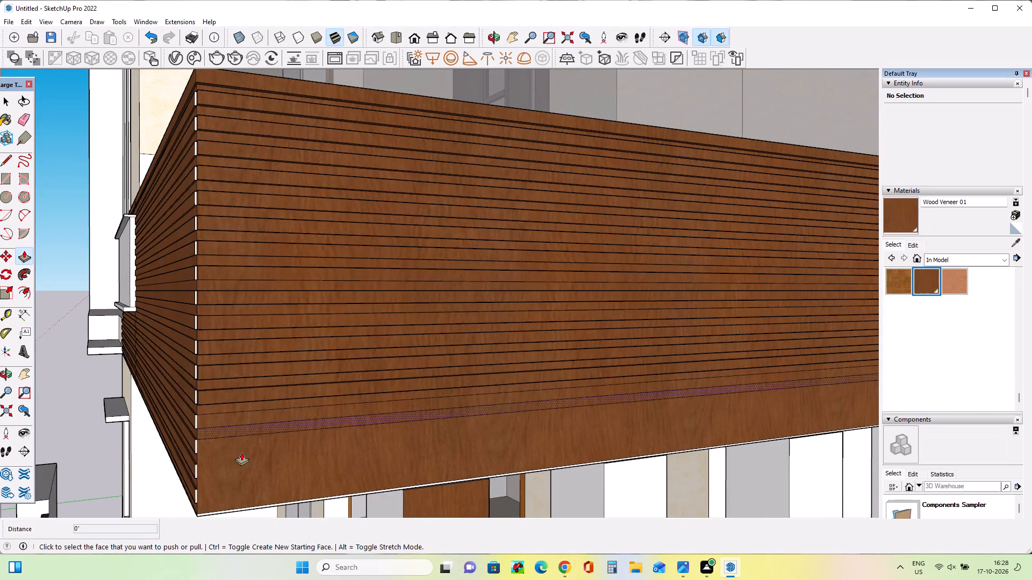
left_click(239, 421)
left_click(252, 392)
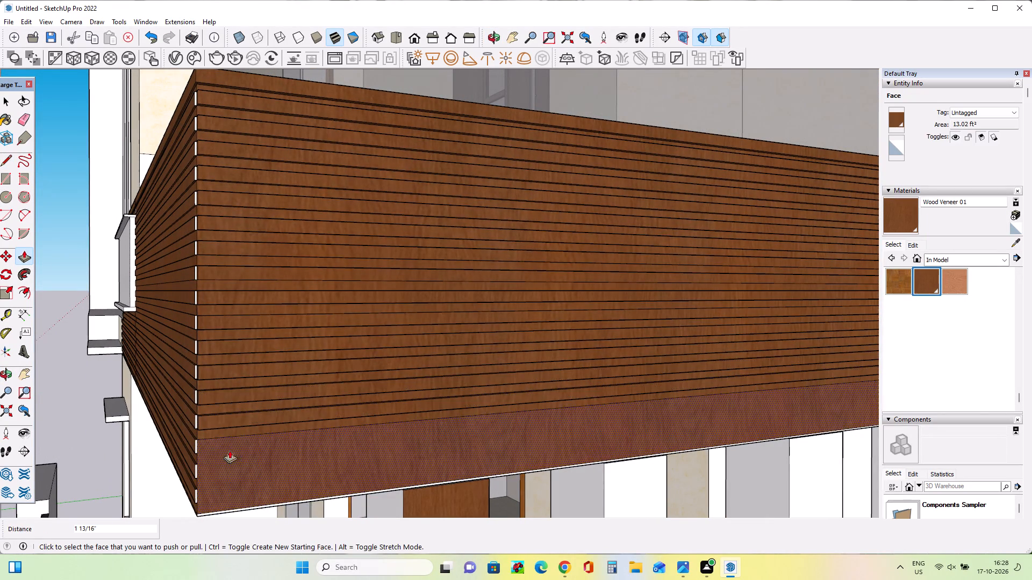
Draw another horizontal slat line across the plain bottom strip, from corner to corner, level with the side slat's edge.
scroll(211, 436, "down", 8)
scroll(251, 468, "up", 7)
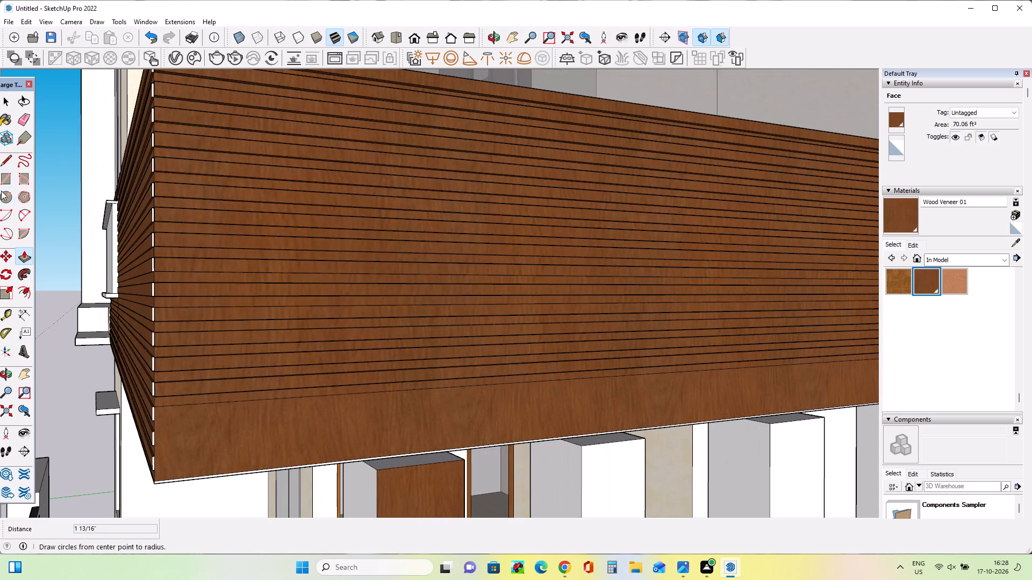
left_click(8, 157)
scroll(40, 302, "down", 6)
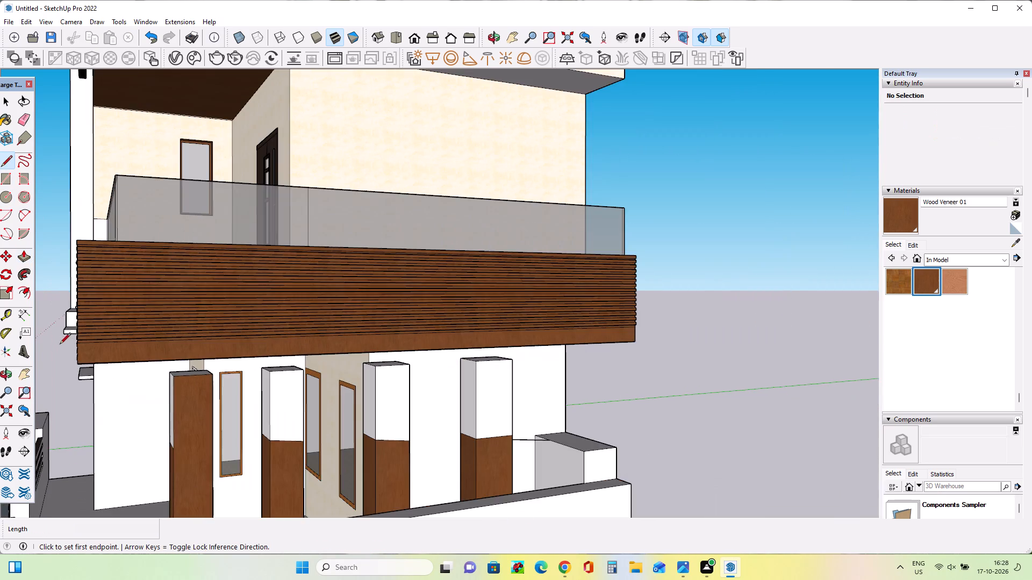
scroll(93, 383, "up", 4)
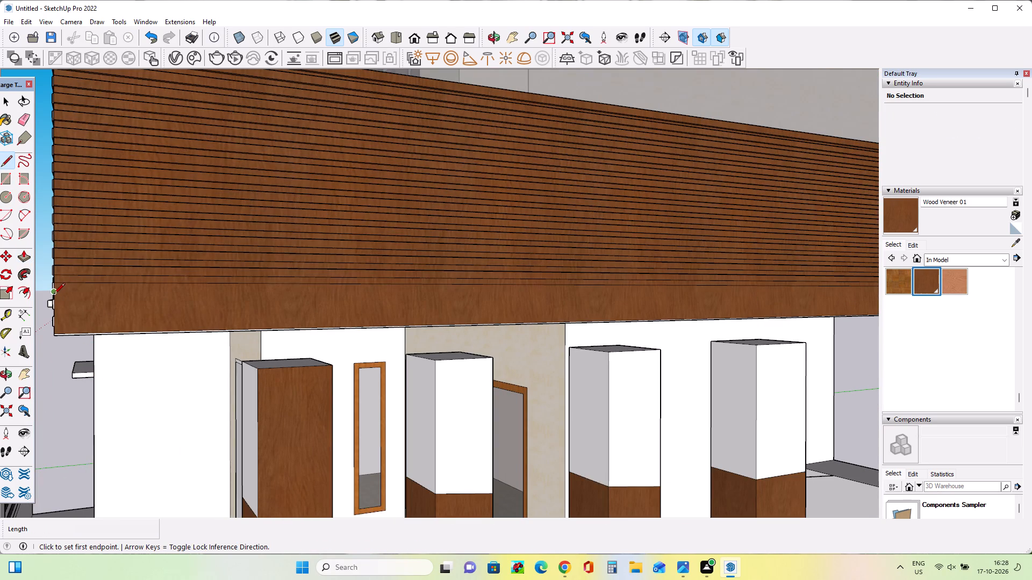
left_click_drag(54, 295, 71, 298)
scroll(189, 315, "down", 11)
scroll(566, 345, "up", 3)
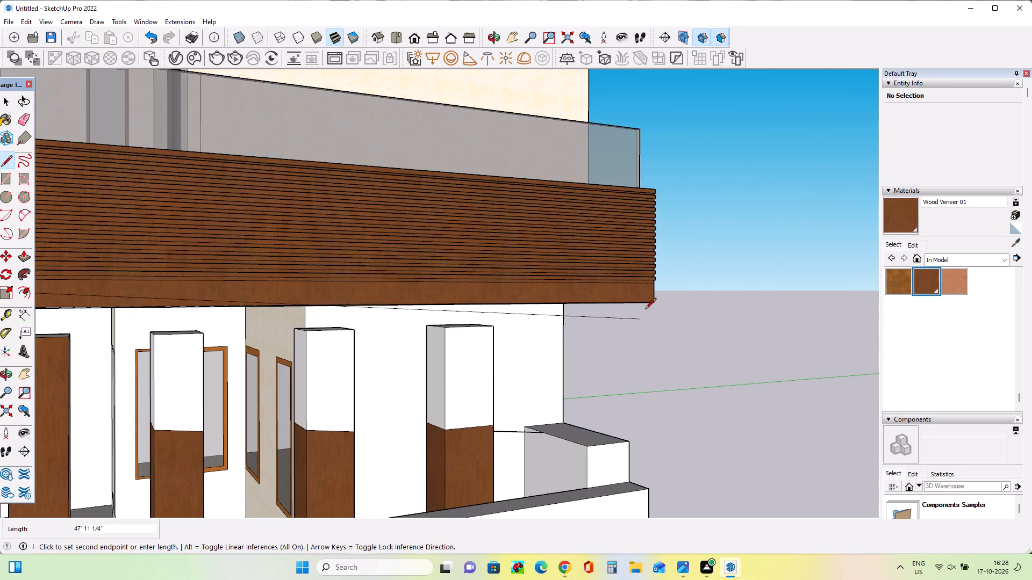
scroll(651, 301, "up", 3)
left_click(655, 284)
Draw a horizontal line about 49' 3" long one slat edge lower on the plain bottom strip, from corner to corner.
scroll(646, 365, "down", 4)
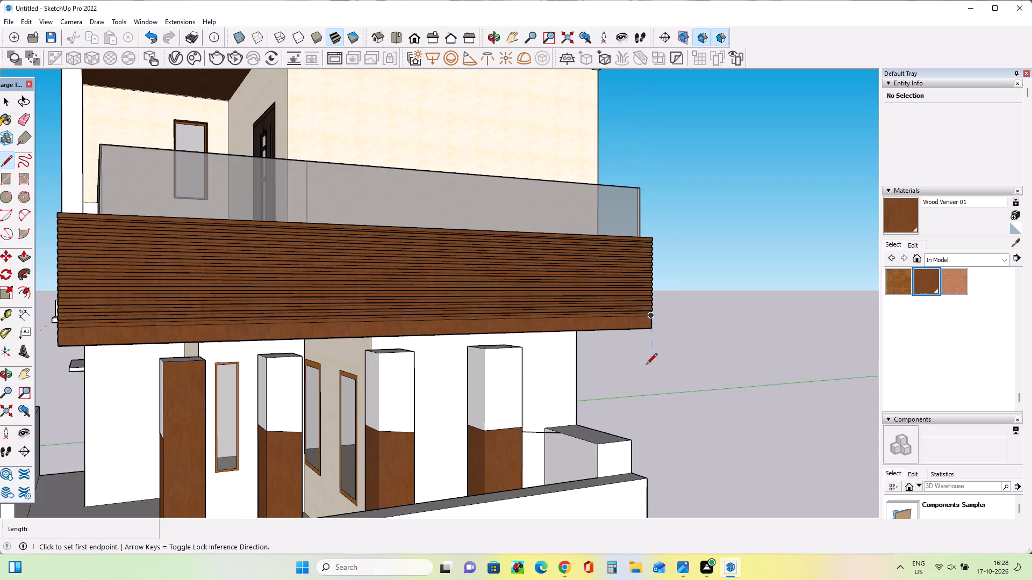
scroll(46, 357, "up", 7)
scroll(132, 202, "down", 2)
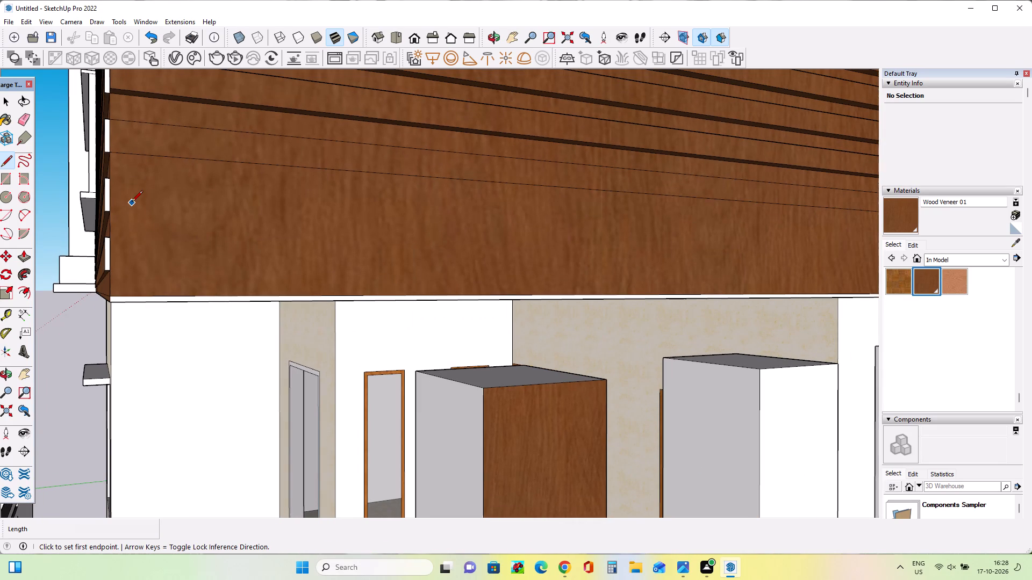
left_click(112, 179)
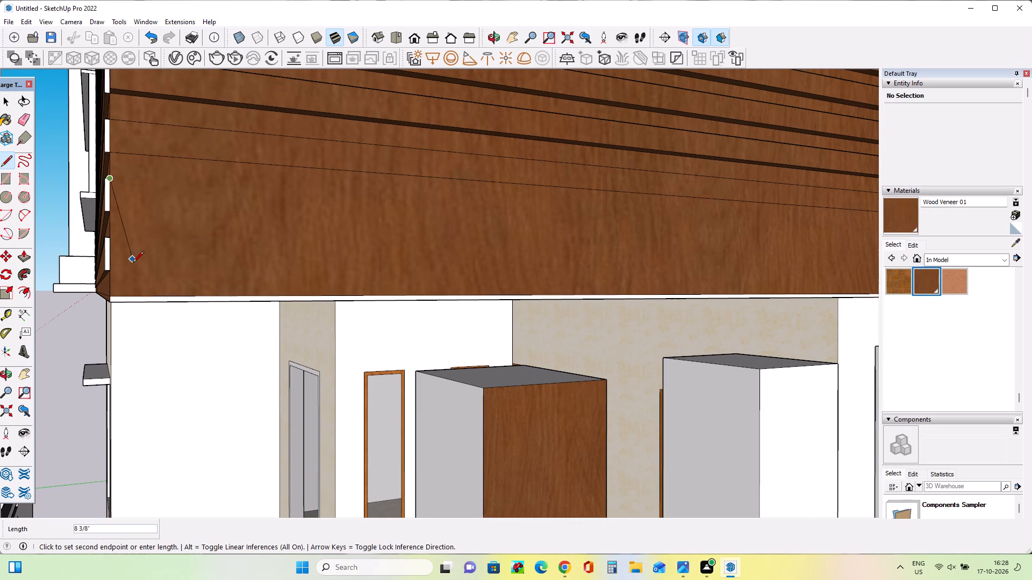
scroll(133, 263, "down", 20)
scroll(133, 263, "down", 4)
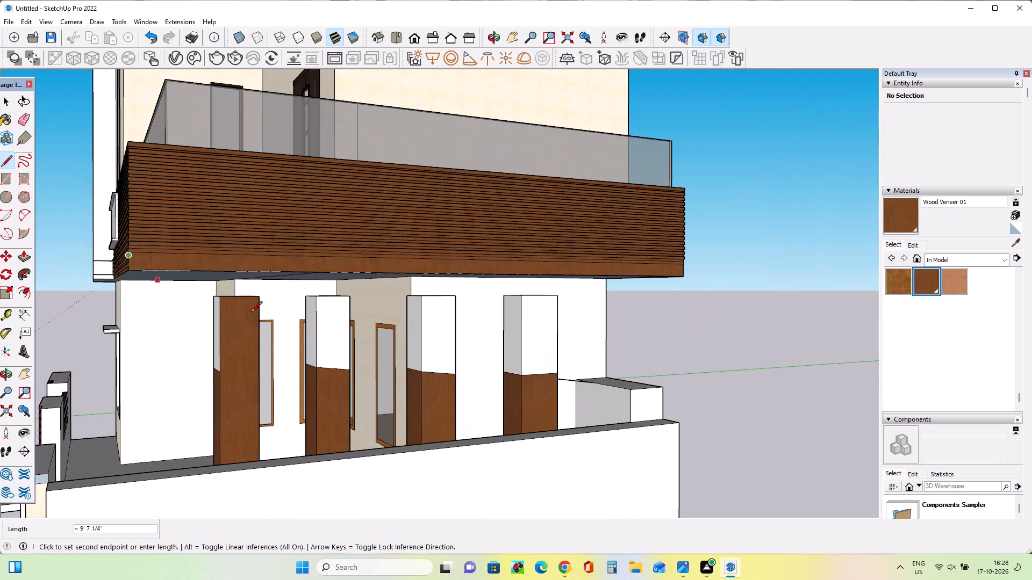
scroll(694, 271, "up", 3)
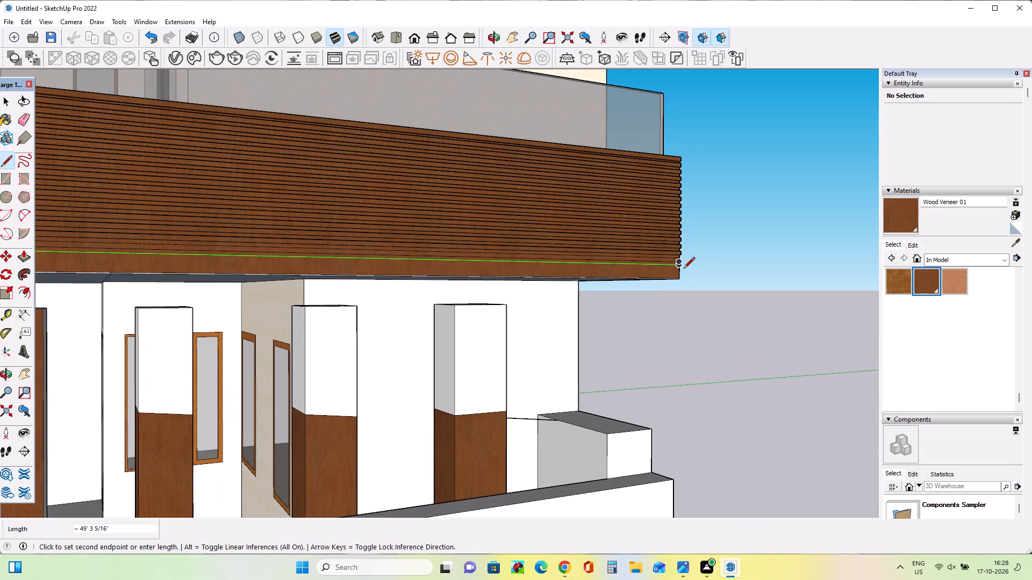
left_click(684, 269)
Draw the following horizontal slat line, about 49' 3" long, across the remaining plain strip at the next side slat edge down.
scroll(502, 346, "down", 8)
scroll(293, 322, "up", 4)
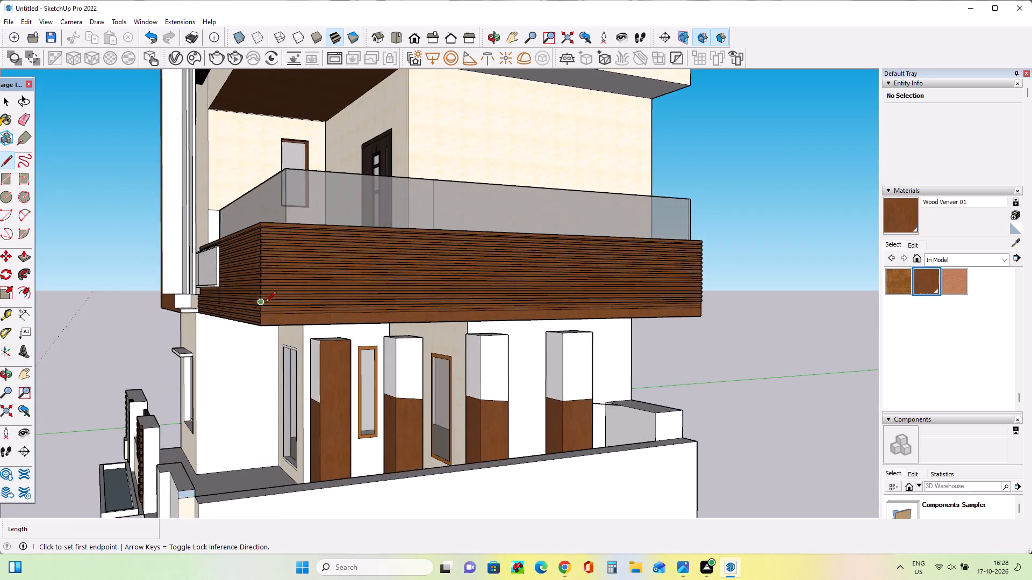
scroll(266, 303, "up", 2)
scroll(266, 303, "down", 1)
scroll(266, 303, "up", 16)
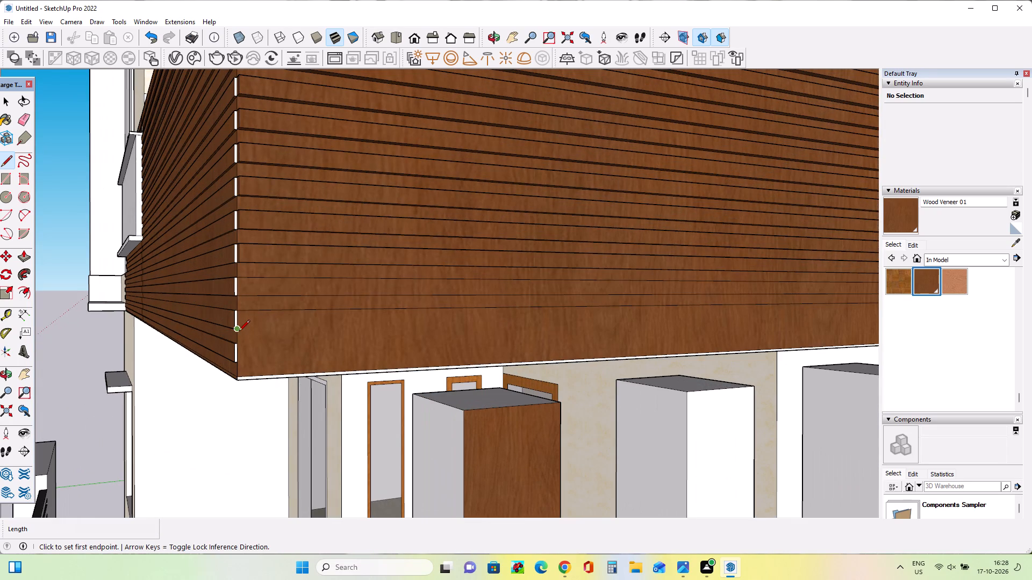
left_click(239, 332)
scroll(263, 350, "down", 19)
scroll(266, 351, "down", 4)
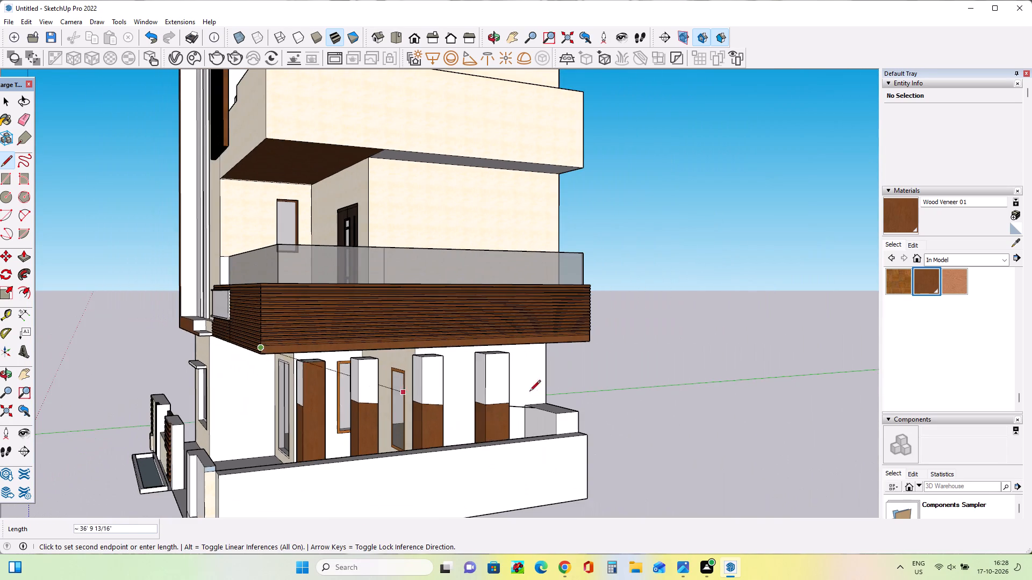
scroll(597, 368, "up", 7)
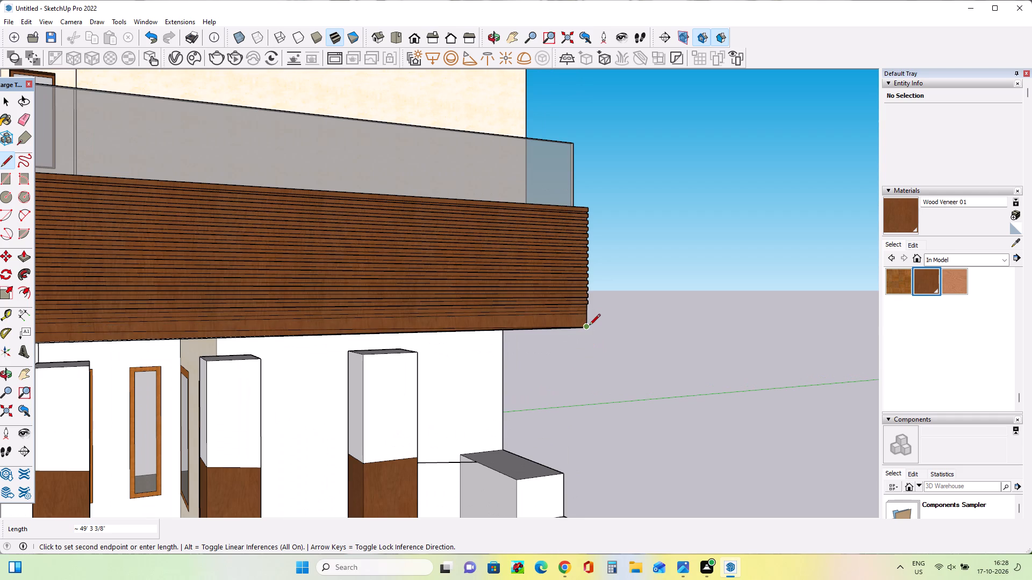
scroll(589, 323, "up", 3)
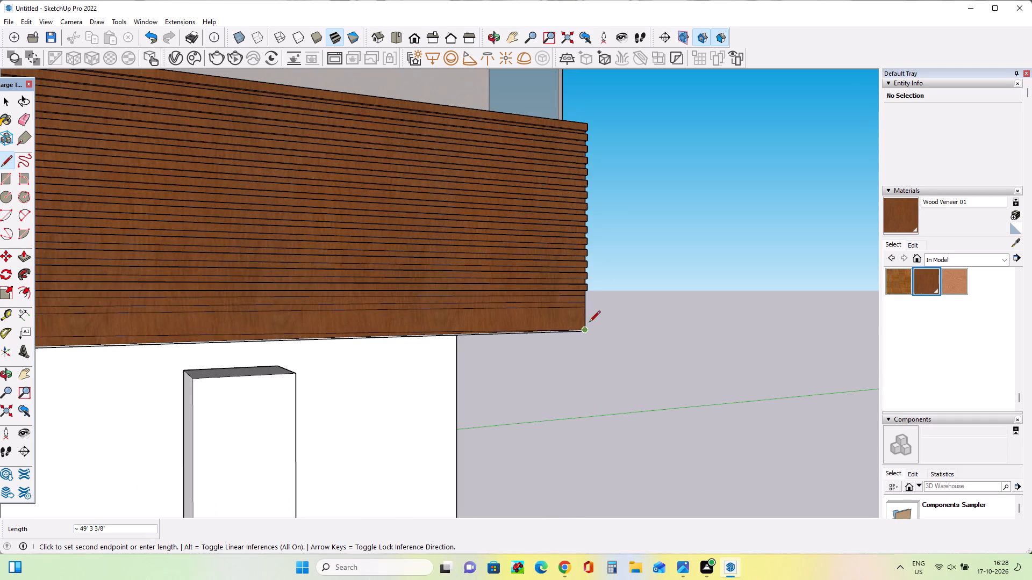
left_click(589, 315)
Draw one more horizontal slat line about 49' 3" long near the bottom of the cladding band, from corner to corner.
scroll(656, 334, "down", 2)
scroll(656, 334, "up", 1)
scroll(656, 334, "down", 9)
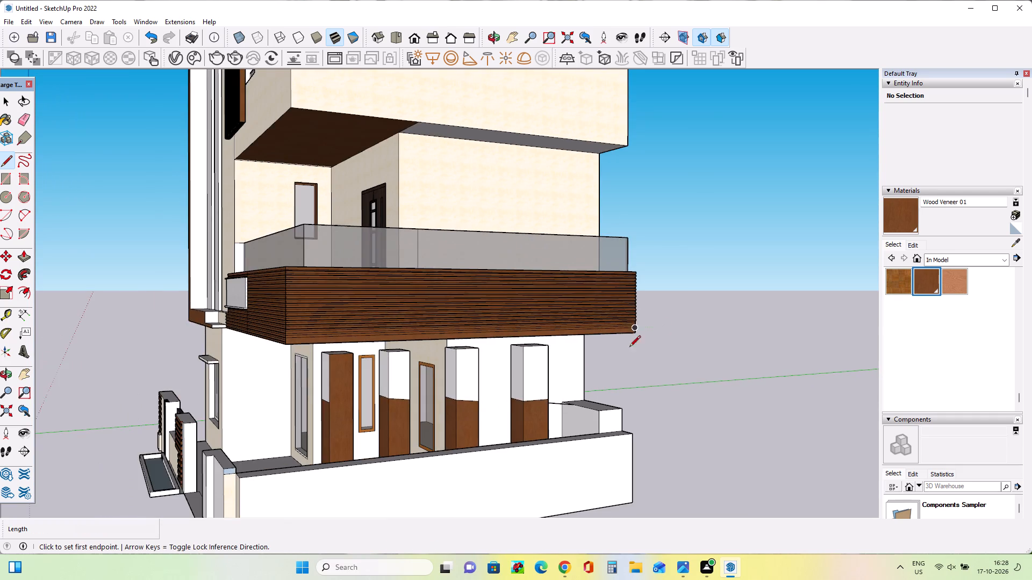
scroll(293, 352, "up", 8)
scroll(282, 336, "down", 2)
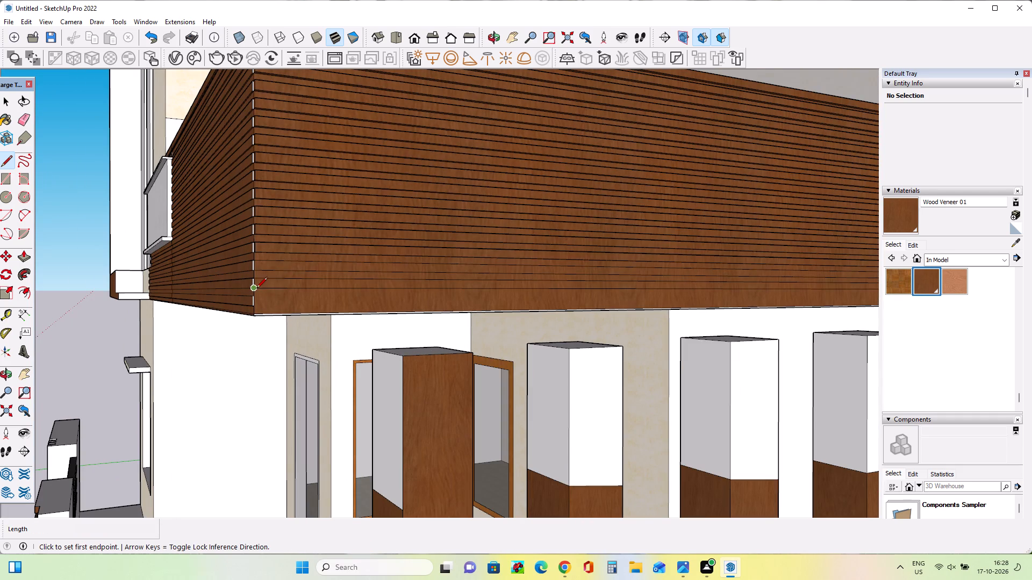
left_click(256, 298)
scroll(255, 392, "down", 12)
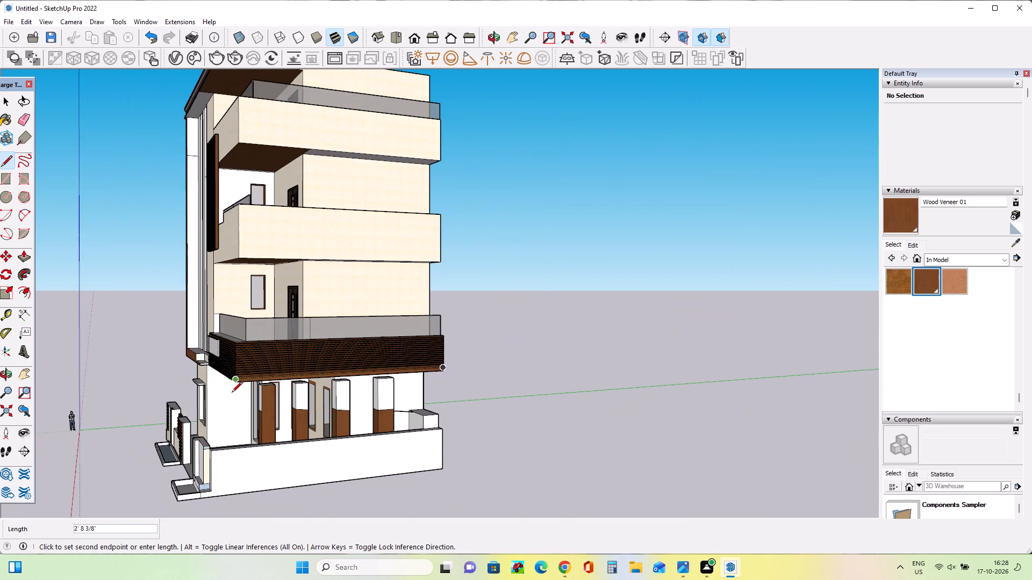
scroll(454, 370, "up", 8)
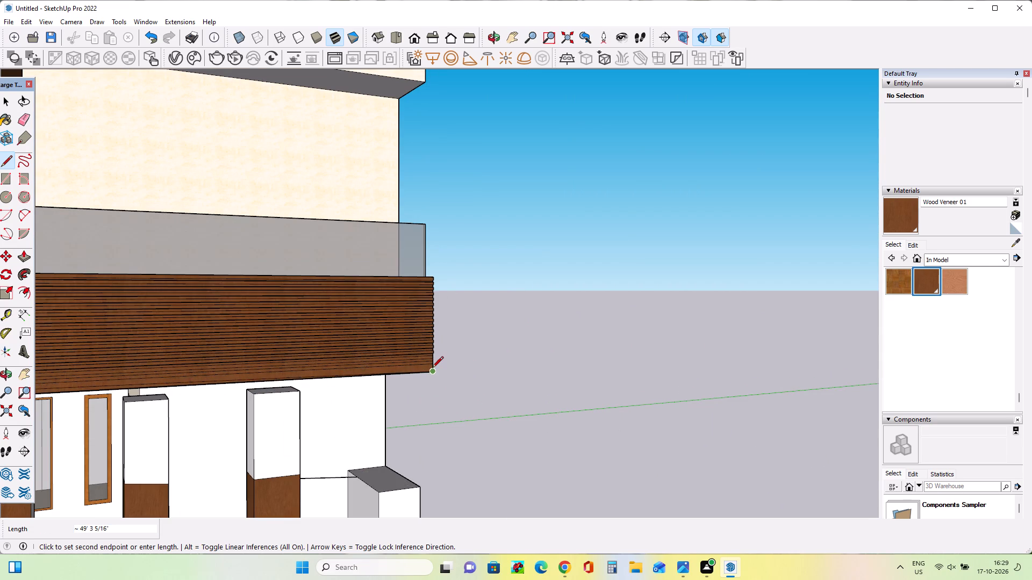
scroll(432, 371, "up", 3)
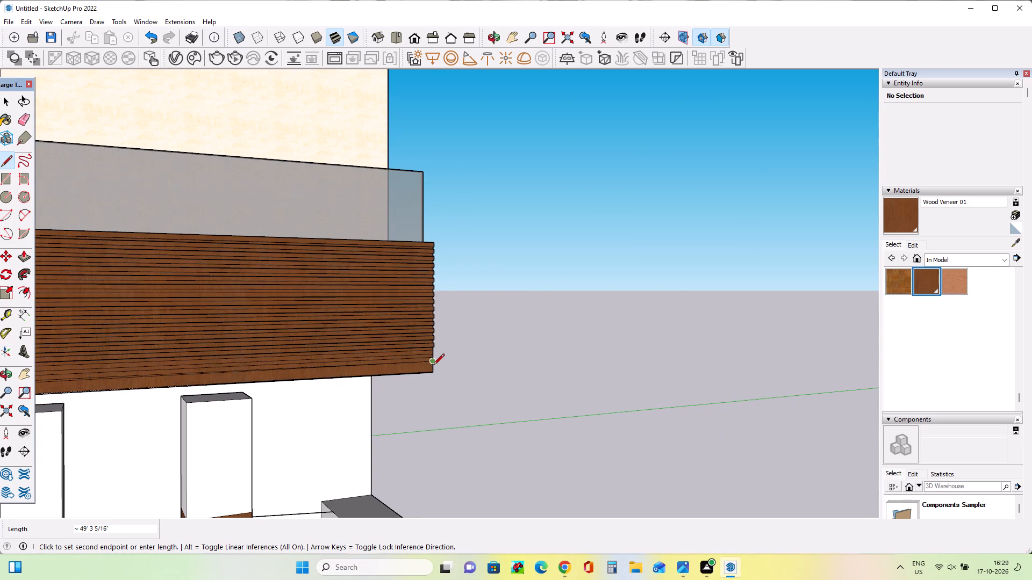
scroll(433, 366, "up", 3)
left_click(434, 367)
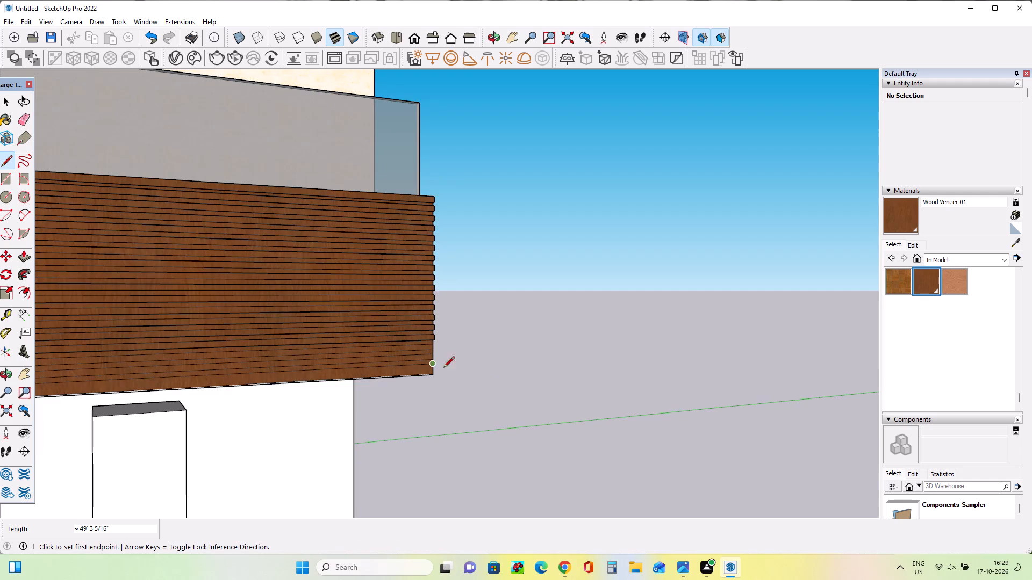
Draw the last horizontal slat line, about 49' 3" long, just above the cladding band's bottom edge, from corner to corner.
scroll(525, 374, "down", 15)
scroll(369, 385, "up", 5)
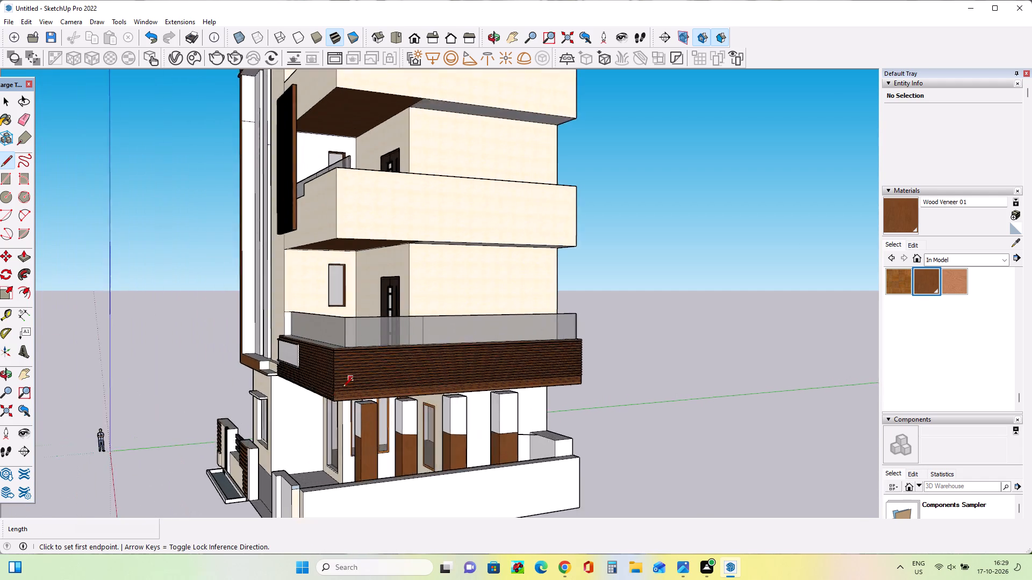
scroll(342, 388, "up", 12)
scroll(353, 332, "down", 3)
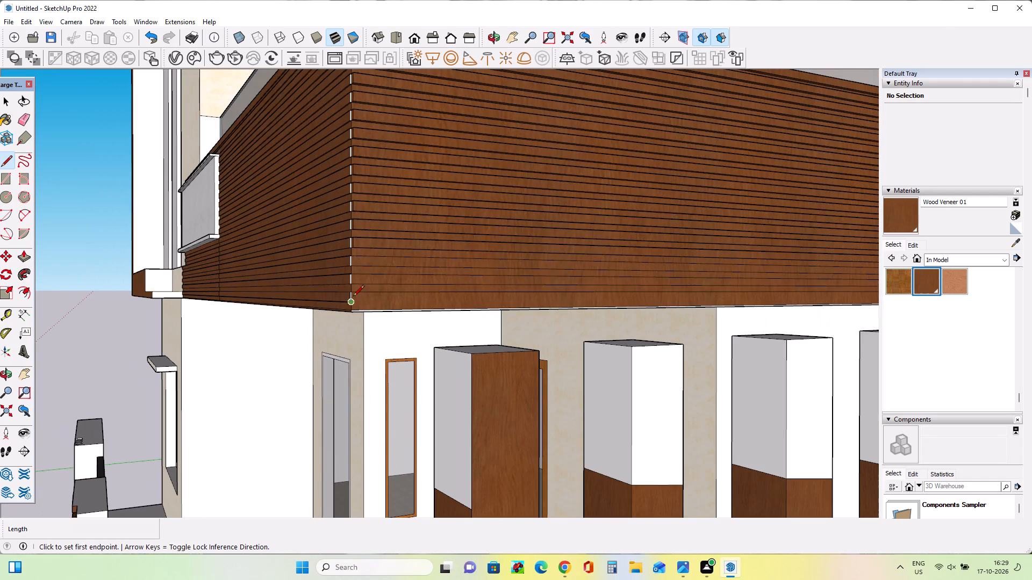
scroll(356, 310, "up", 5)
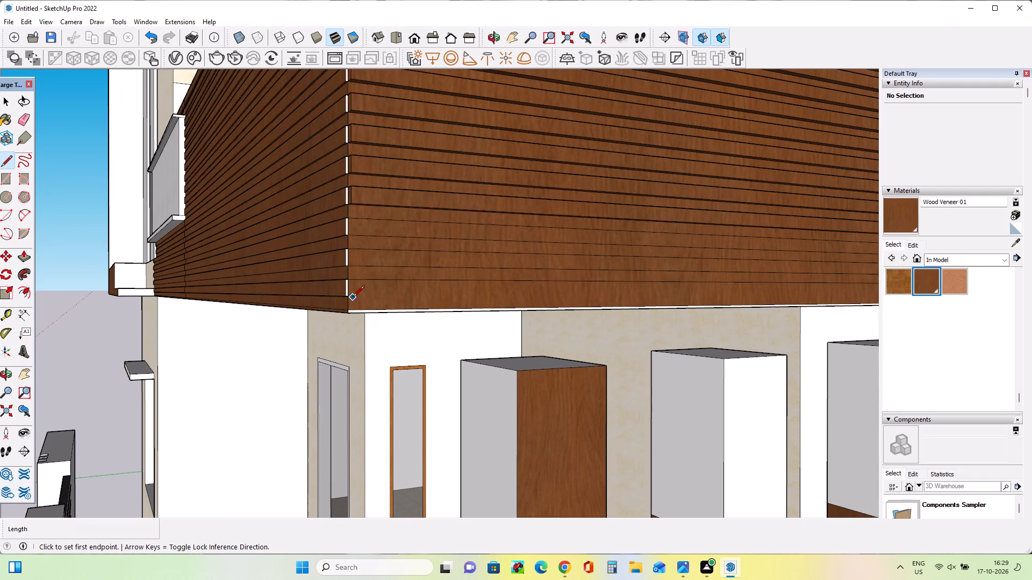
left_click(350, 298)
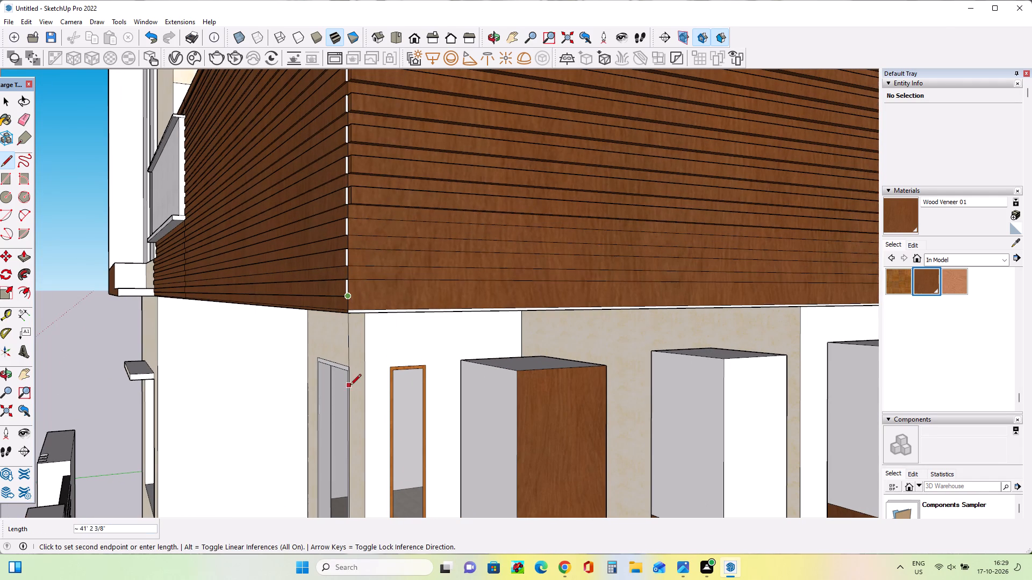
key("space")
left_click(8, 162)
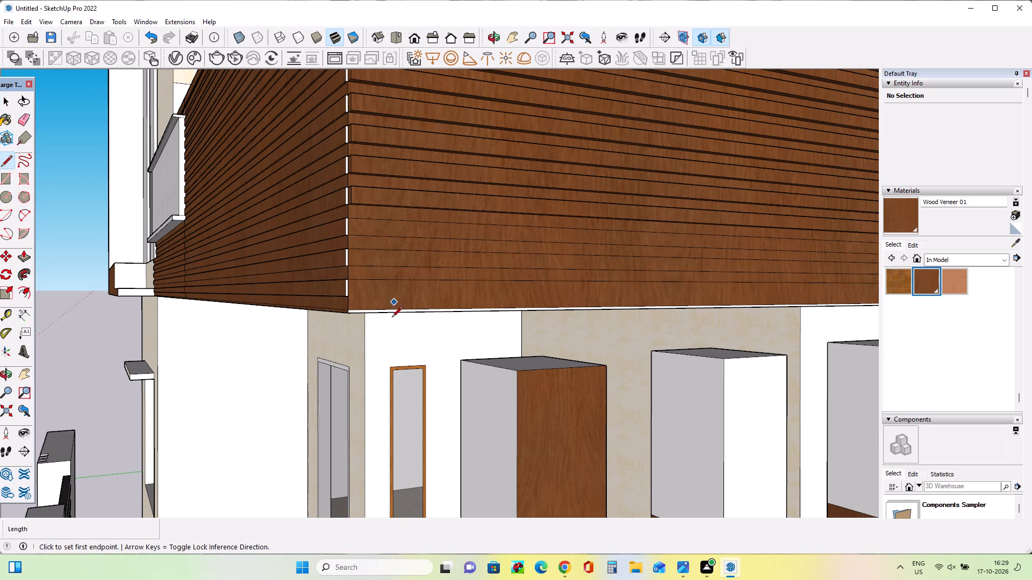
scroll(379, 319, "up", 3)
scroll(312, 276, "down", 6)
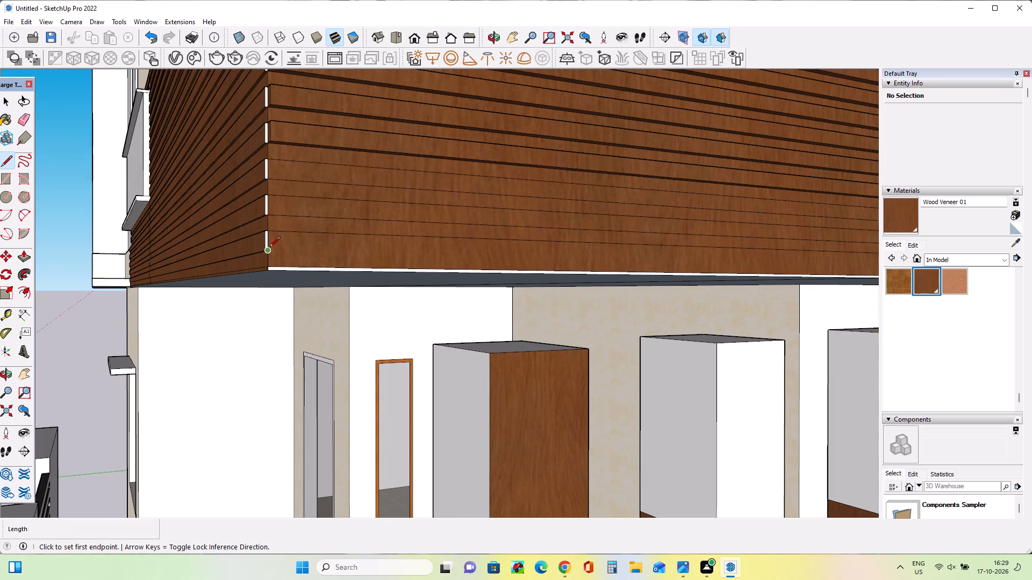
left_click(271, 255)
scroll(348, 287, "down", 10)
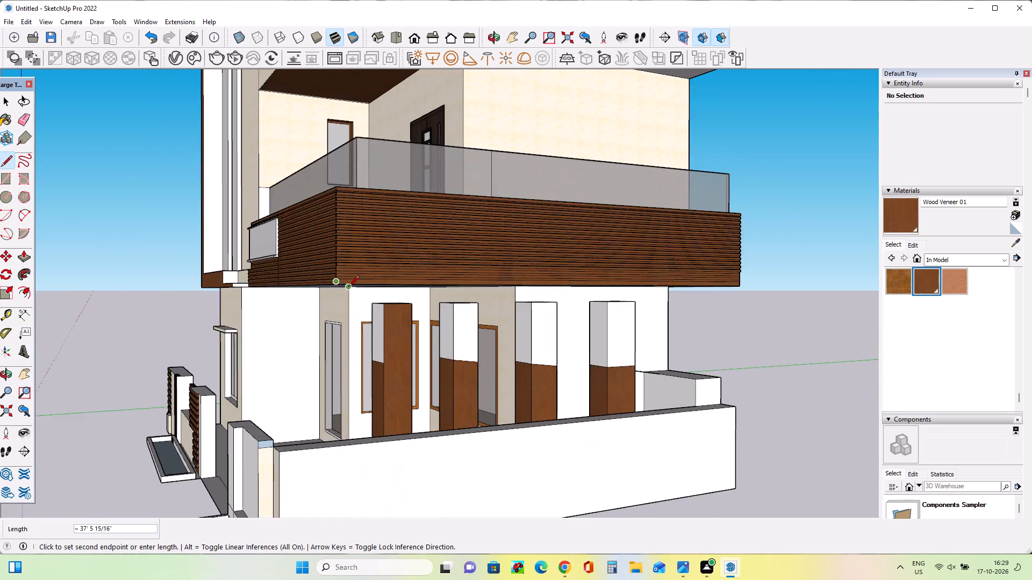
scroll(348, 287, "down", 2)
scroll(599, 286, "up", 12)
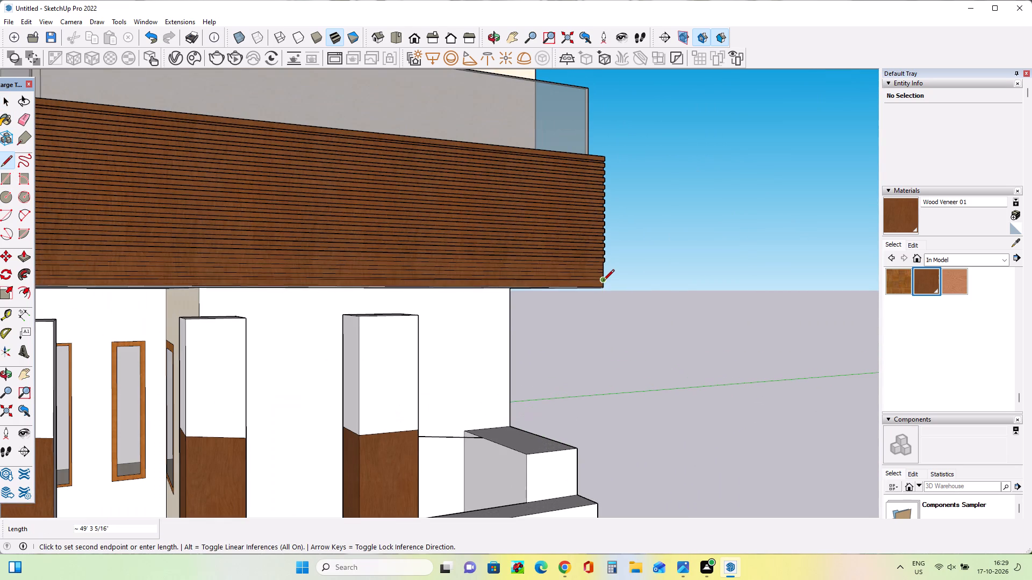
scroll(603, 284, "up", 7)
left_click(604, 283)
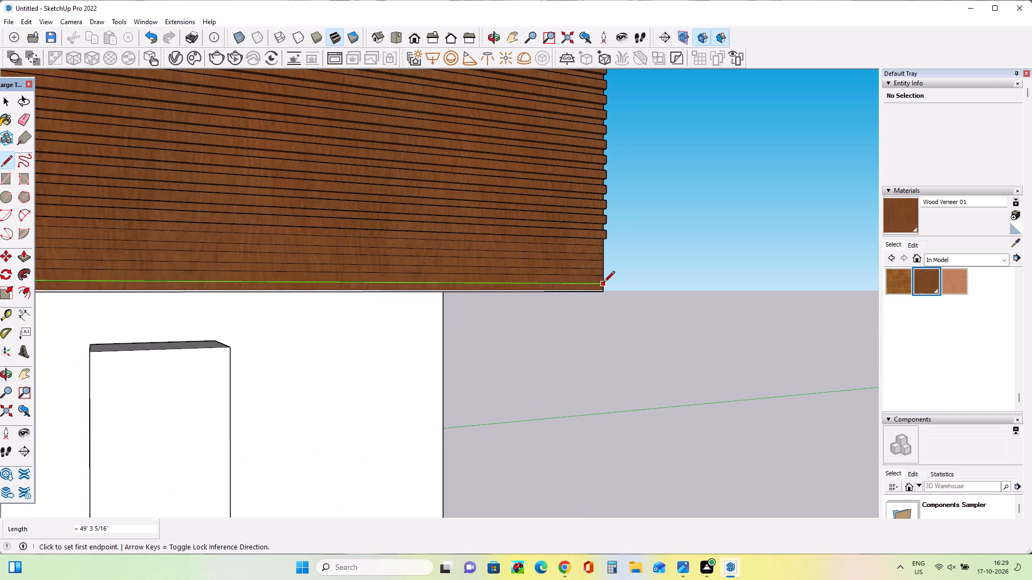
Push/Pull three alternate strips in the cladding's bottom area outward by about 1 13/16" to form raised slats.
scroll(641, 310, "down", 6)
left_click(23, 257)
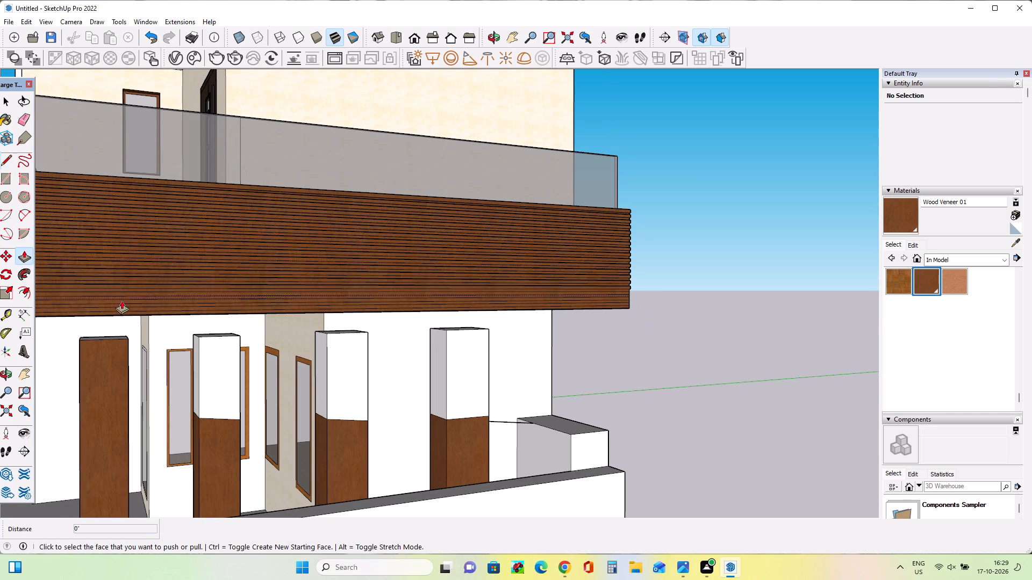
scroll(122, 301, "up", 9)
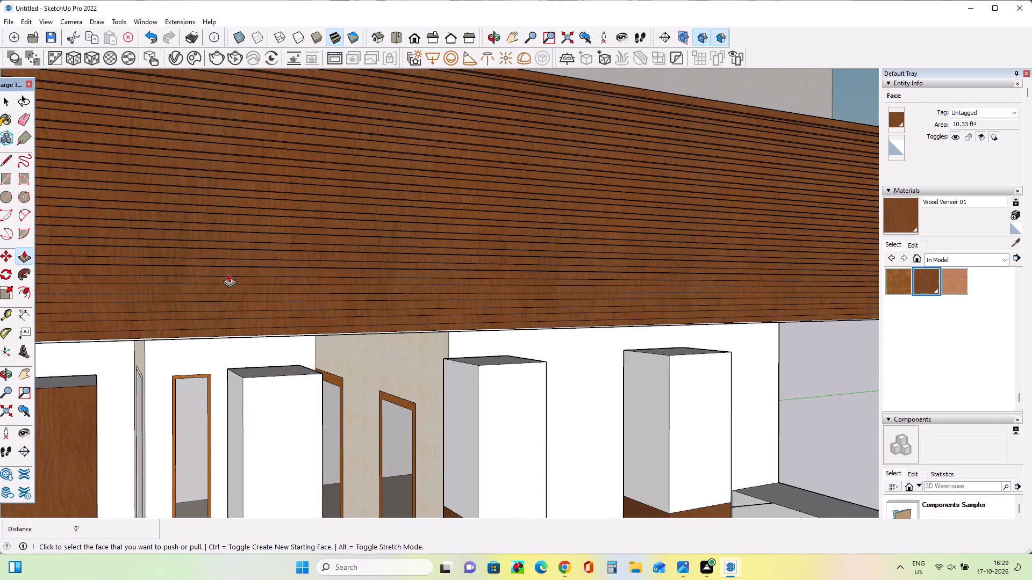
middle_click_drag(261, 263, 465, 282)
middle_click_drag(464, 282, 456, 280)
left_click(382, 432)
left_click(385, 386)
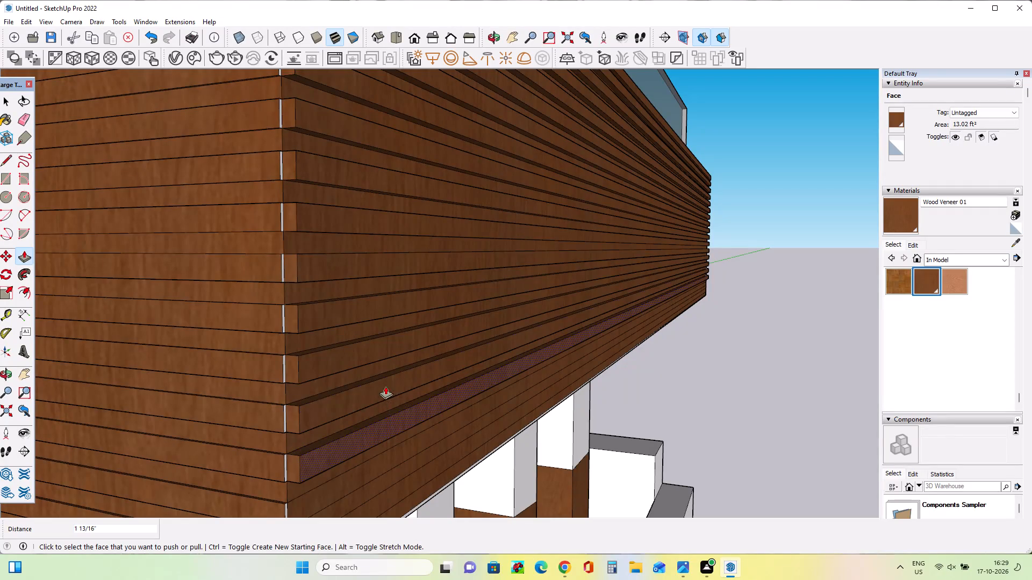
left_click(420, 441)
left_click(412, 419)
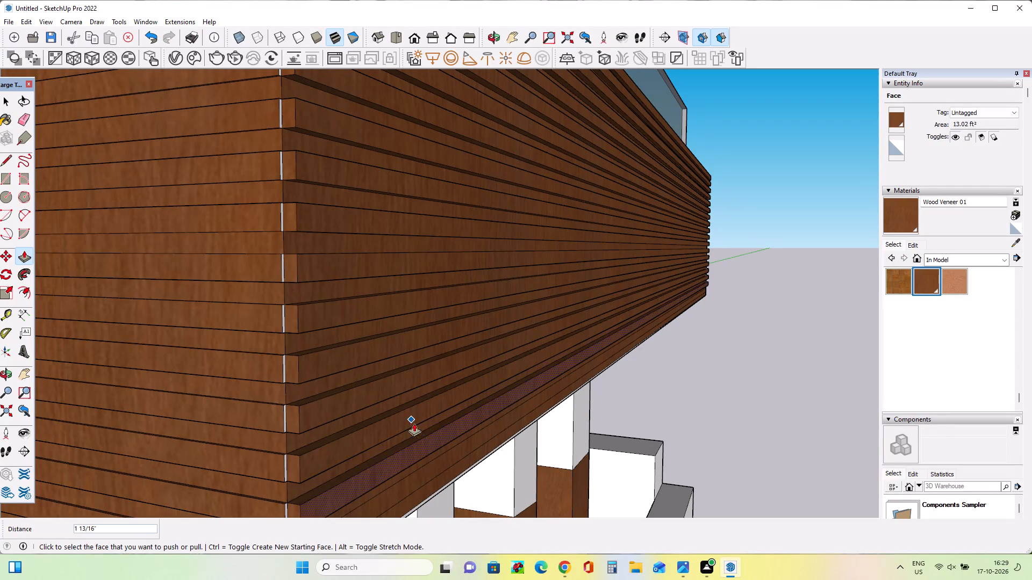
left_click(439, 467)
left_click(426, 448)
Examine the front elevation against the reference image, focusing on the compound wall, gate pillars and planters.
middle_click_drag(472, 483, 423, 451)
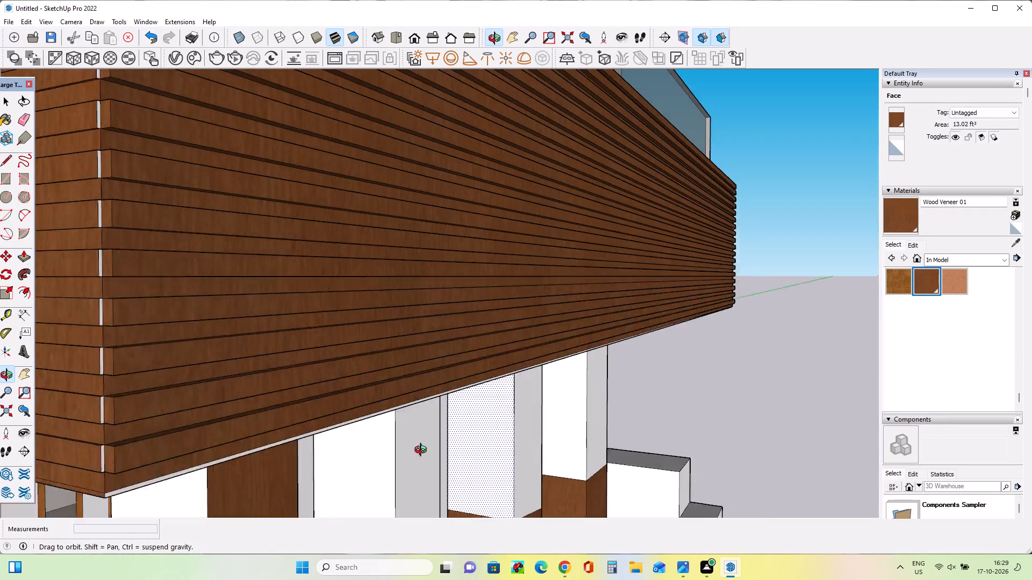
middle_click_drag(423, 451, 440, 457)
middle_click(448, 463)
scroll(455, 473, "down", 8)
middle_click_drag(294, 411, 431, 409)
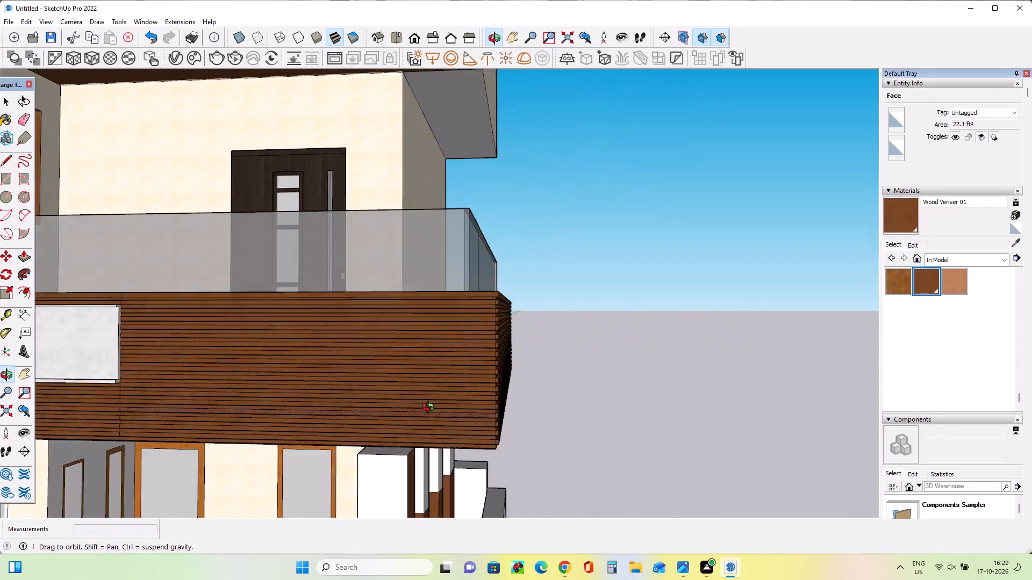
middle_click_drag(431, 409, 478, 438)
scroll(468, 427, "down", 17)
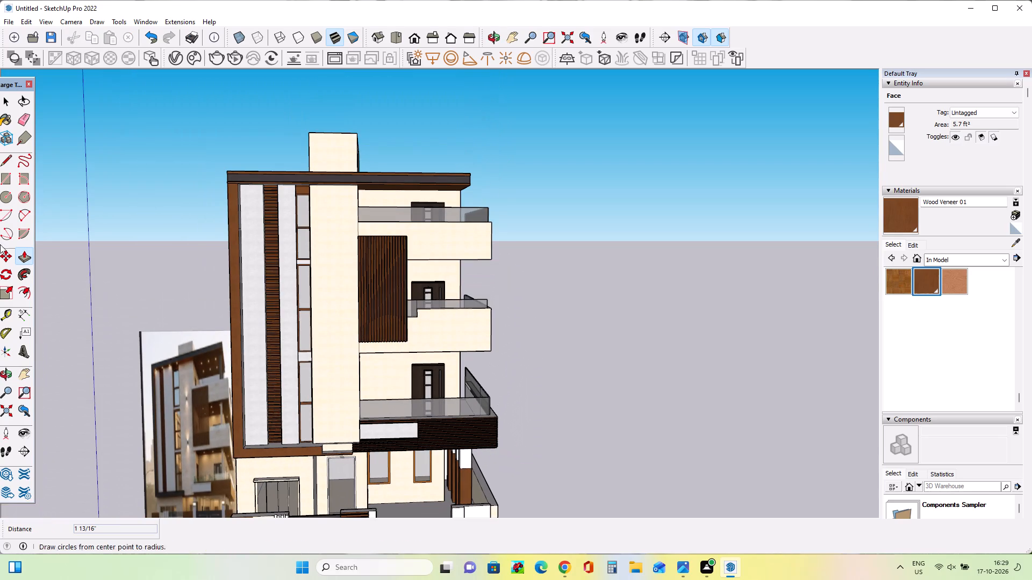
left_click(34, 374)
left_click(26, 376)
left_click_drag(188, 353, 174, 280)
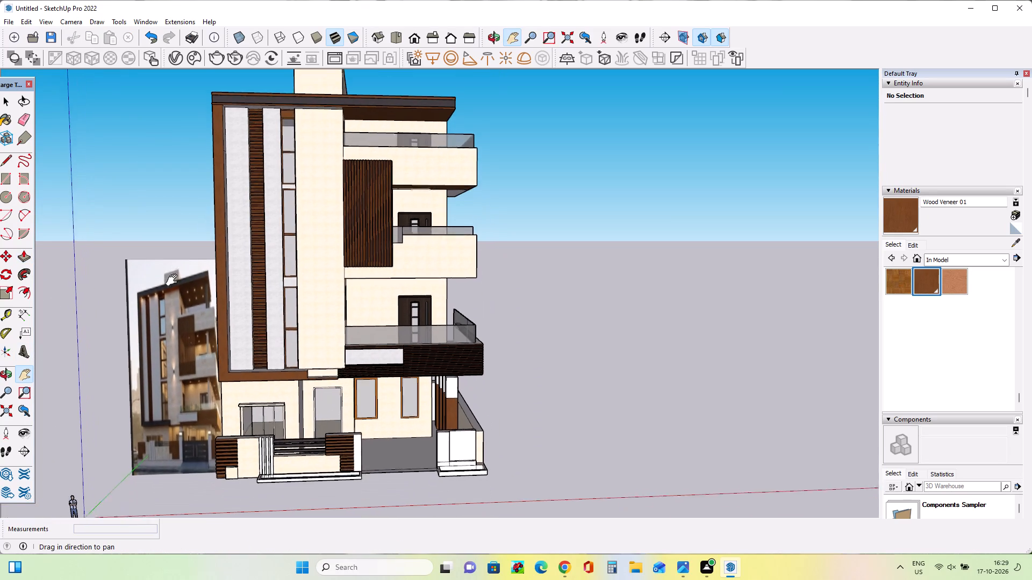
left_click_drag(174, 280, 174, 273)
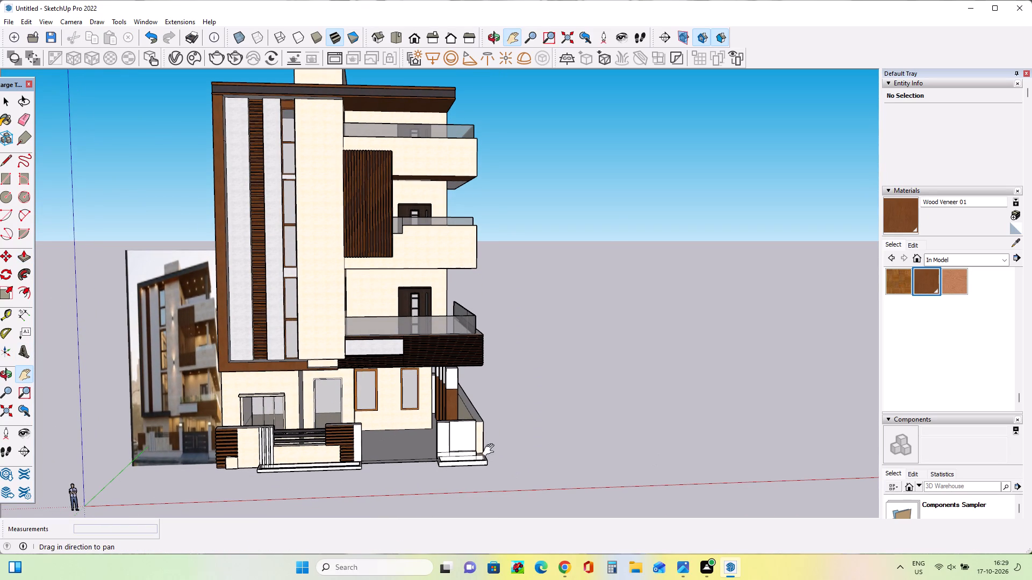
scroll(166, 432, "up", 9)
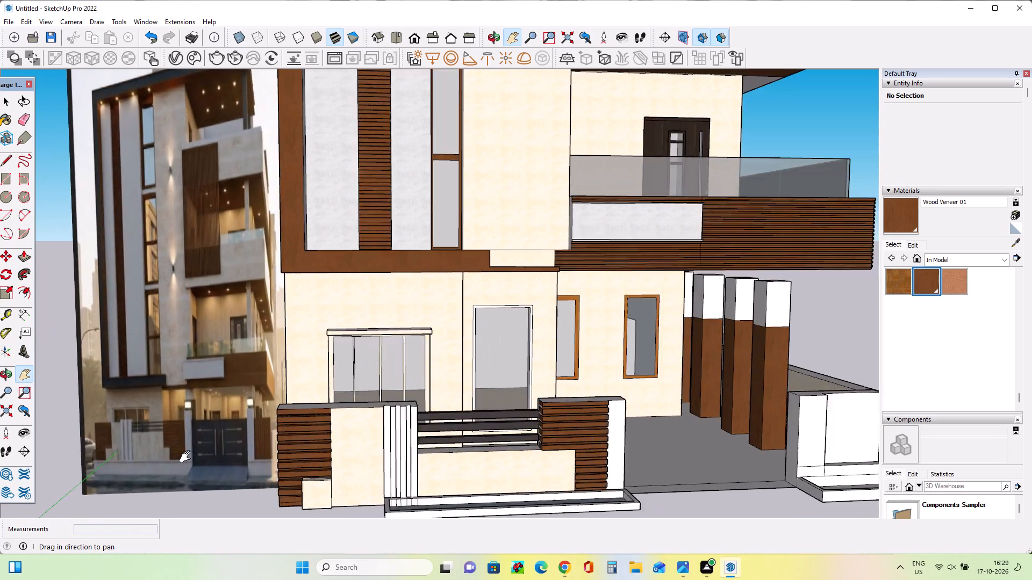
scroll(188, 457, "up", 4)
scroll(188, 457, "down", 5)
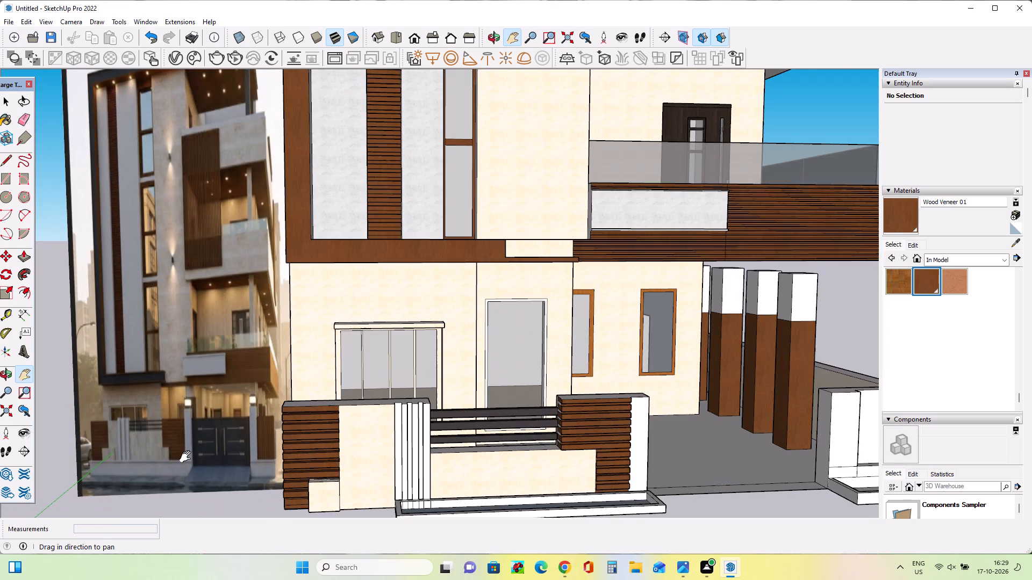
scroll(188, 457, "up", 2)
scroll(188, 457, "down", 12)
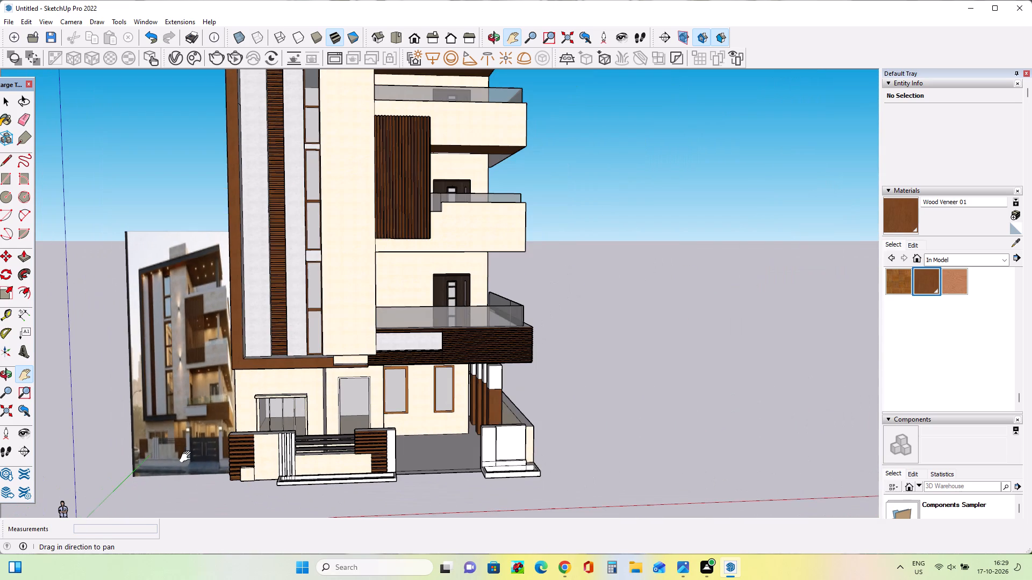
Paint the faces of both gate pillars and the long front planter's rim with Polished Concrete Old.
scroll(974, 315, "up", 4)
left_click(988, 388)
scroll(475, 480, "up", 4)
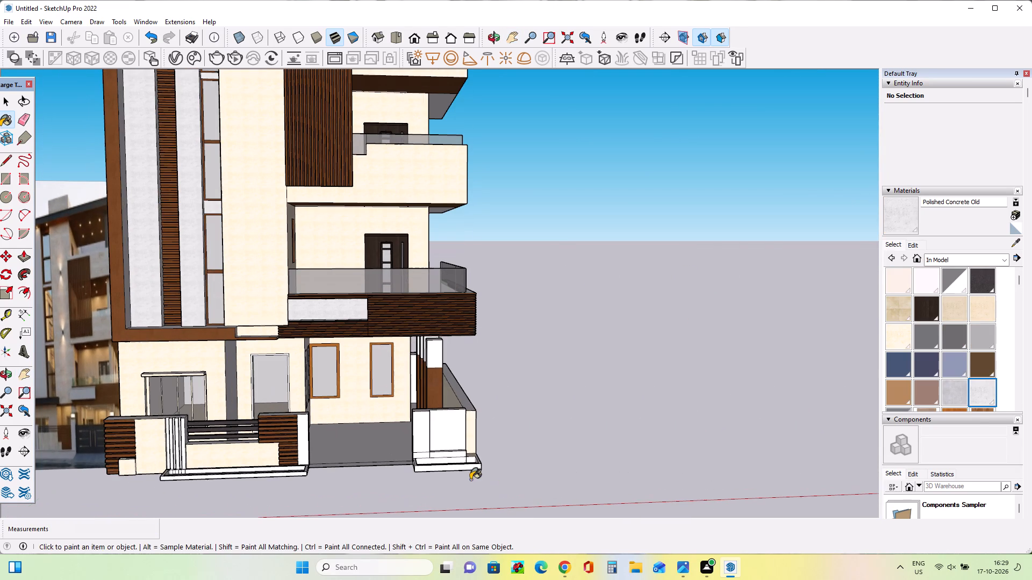
left_click(419, 437)
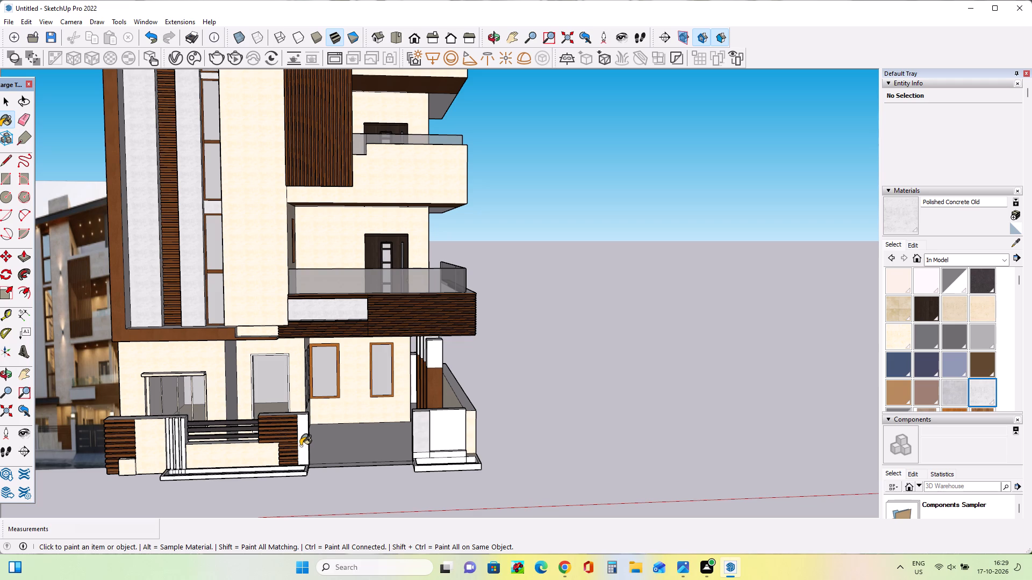
left_click(303, 447)
scroll(293, 472, "up", 8)
left_click(294, 475)
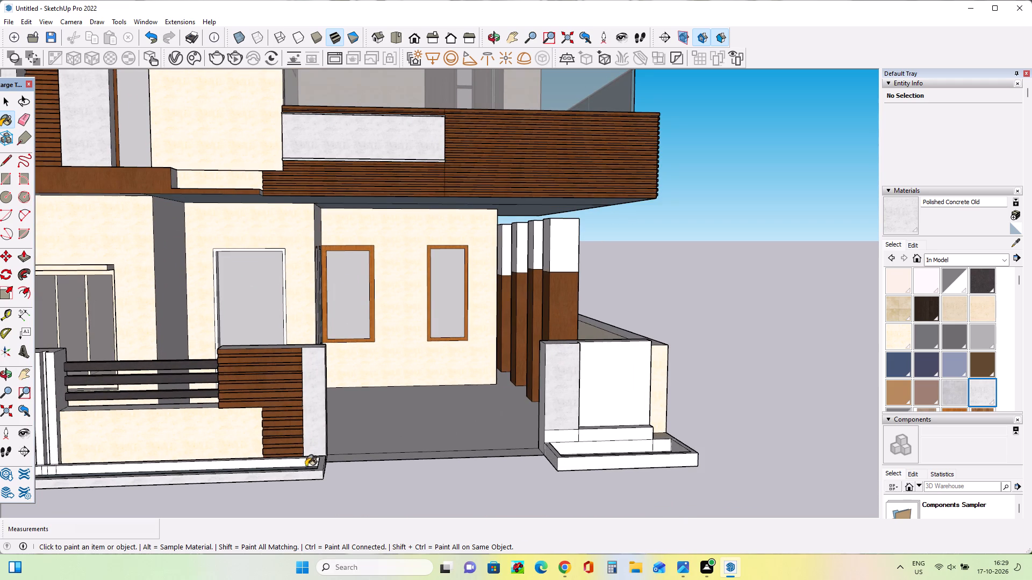
left_click(308, 461)
Paint the small planter and wall base beside the far gate pillar, and the long planter's trough, with Polished Concrete Old.
left_click(629, 459)
left_click(625, 446)
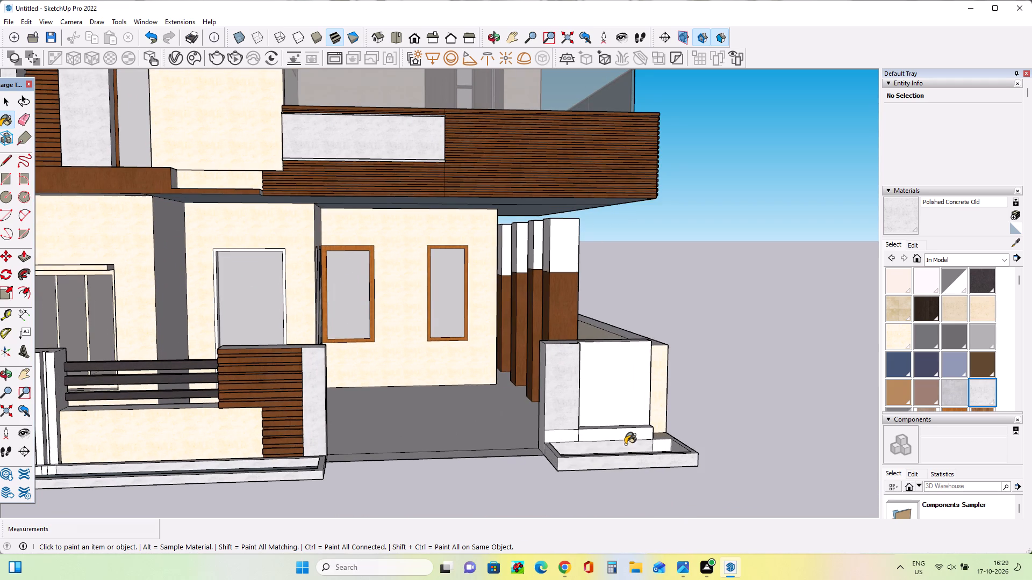
left_click(624, 436)
left_click(578, 436)
left_click(566, 438)
middle_click_drag(583, 452, 541, 459)
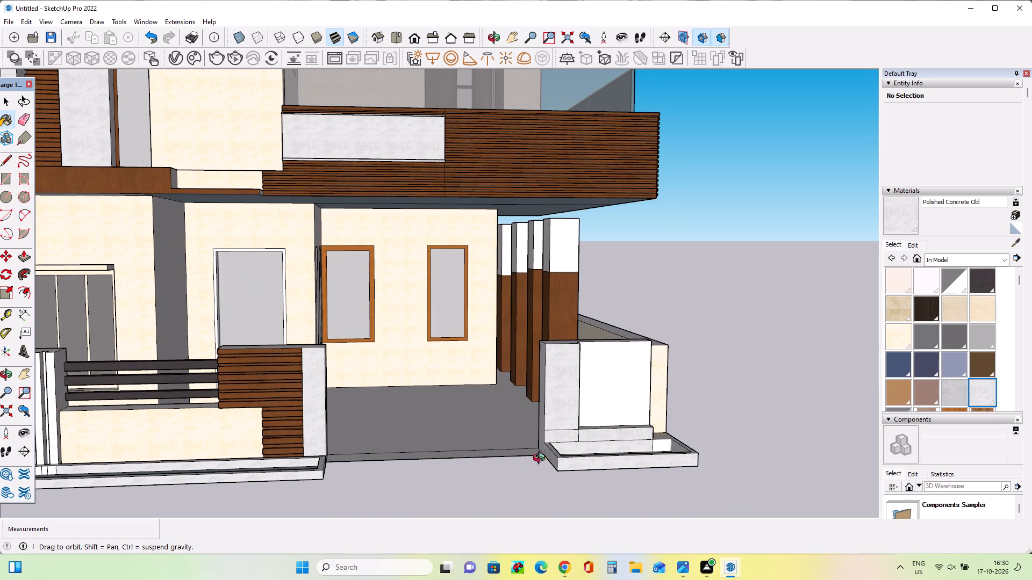
middle_click_drag(541, 459, 495, 481)
left_click(633, 479)
left_click(622, 485)
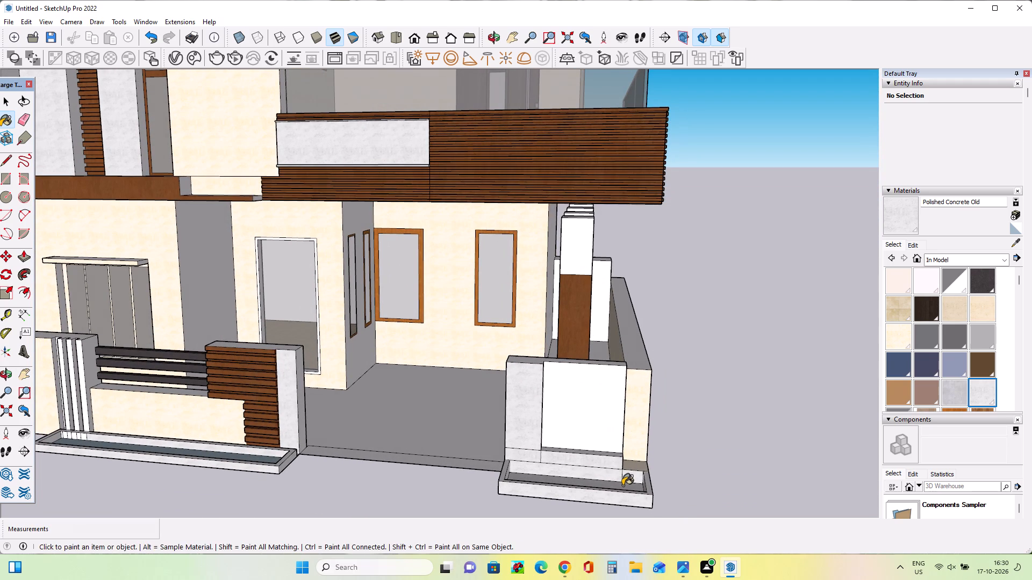
left_click(268, 460)
middle_click_drag(322, 467, 326, 477)
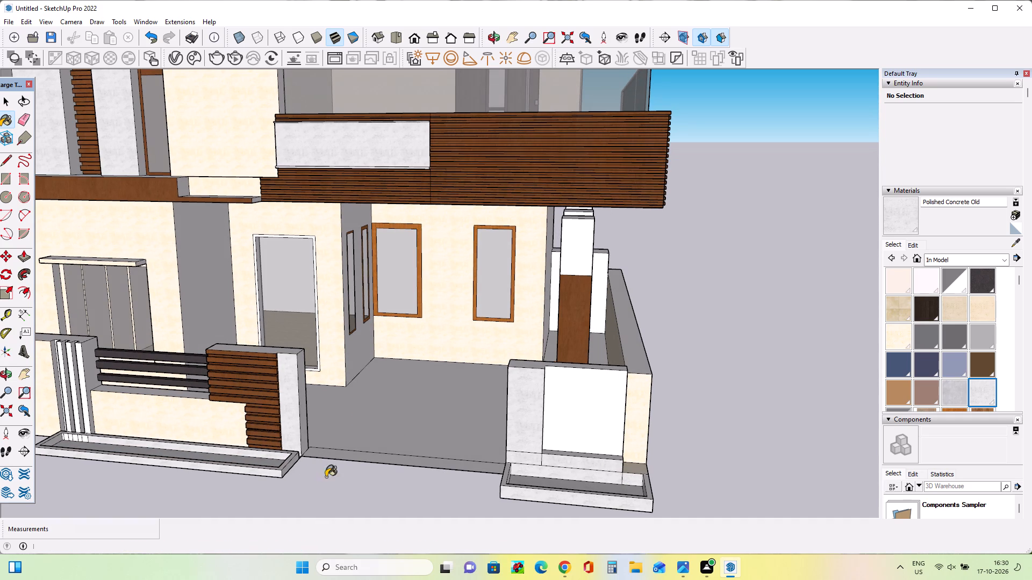
Draw three evenly spaced horizontal lines, each about 7' 1 9/16" long, across the upper part of the white gate-side wall panel.
left_click(4, 161)
scroll(621, 424, "up", 3)
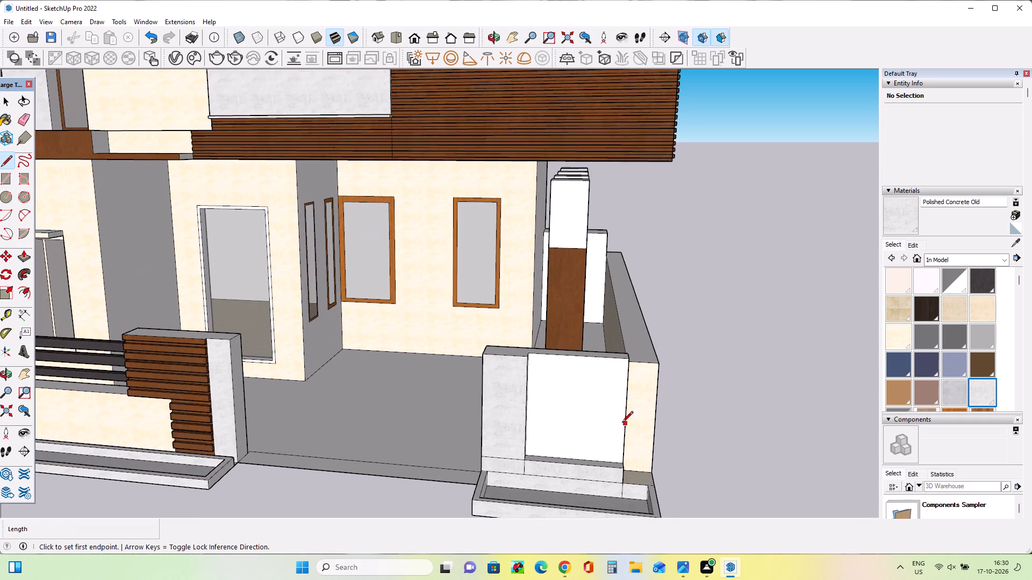
middle_click_drag(597, 412, 450, 402)
left_click(436, 356)
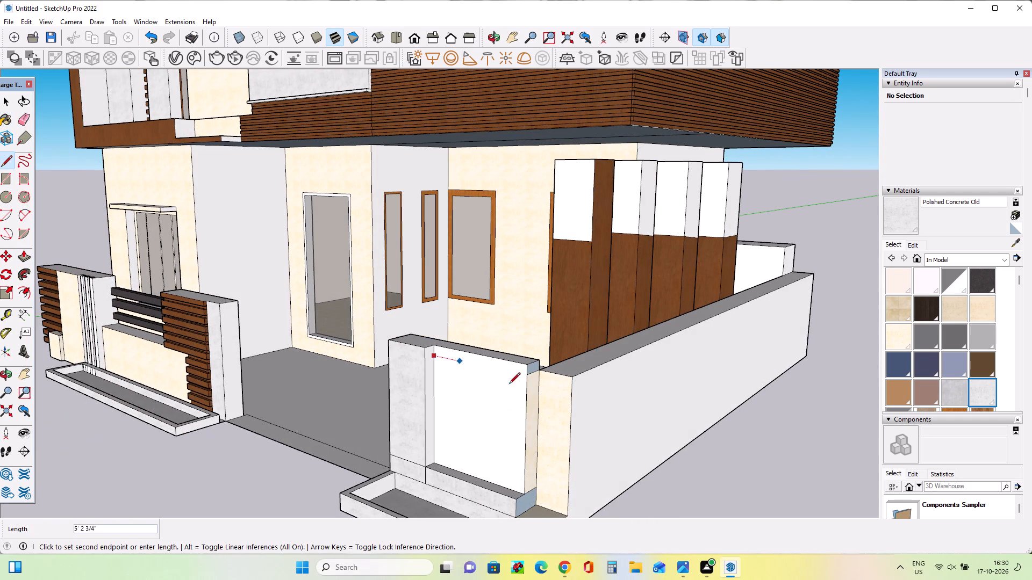
left_click(526, 374)
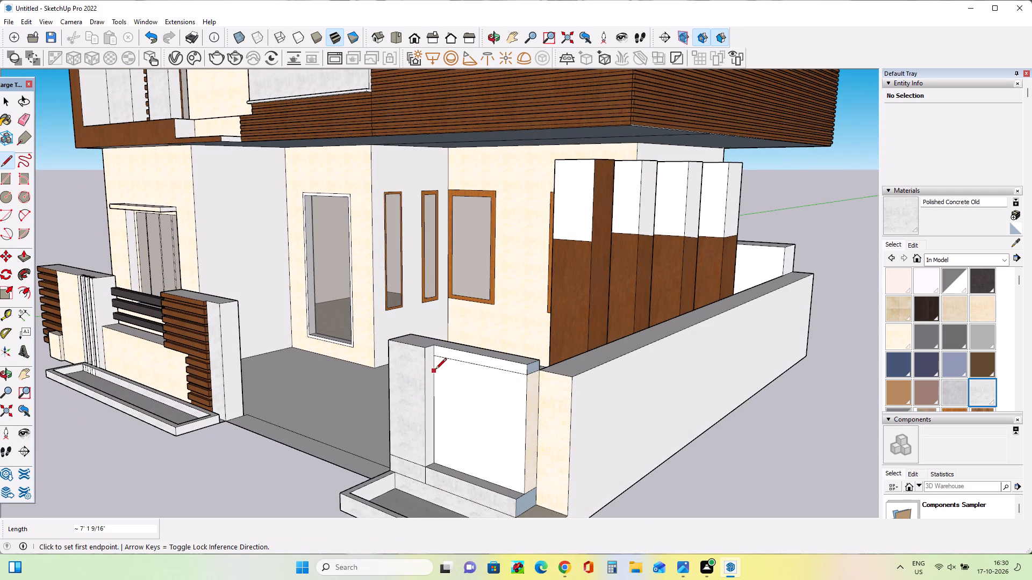
left_click(435, 363)
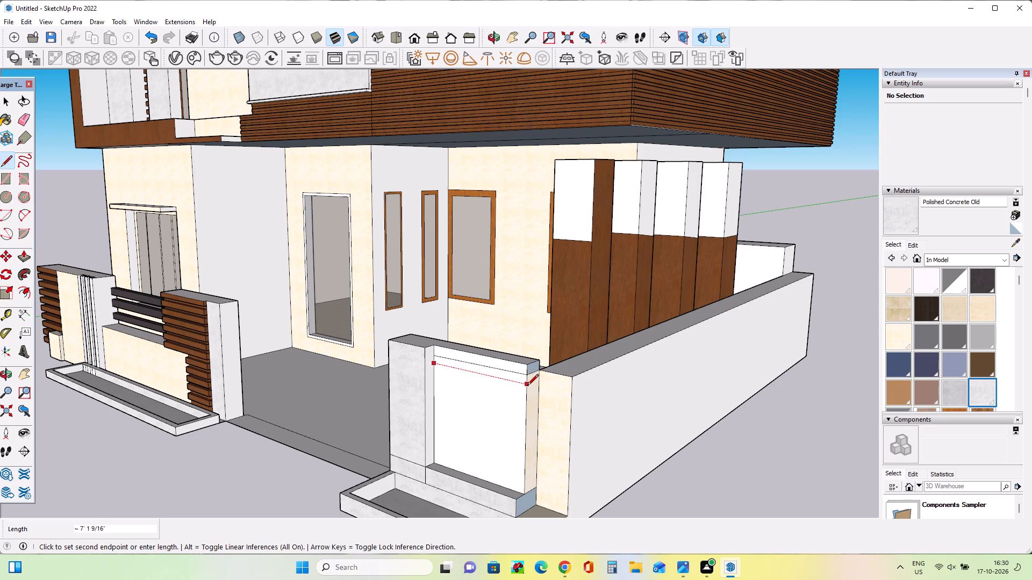
left_click(527, 386)
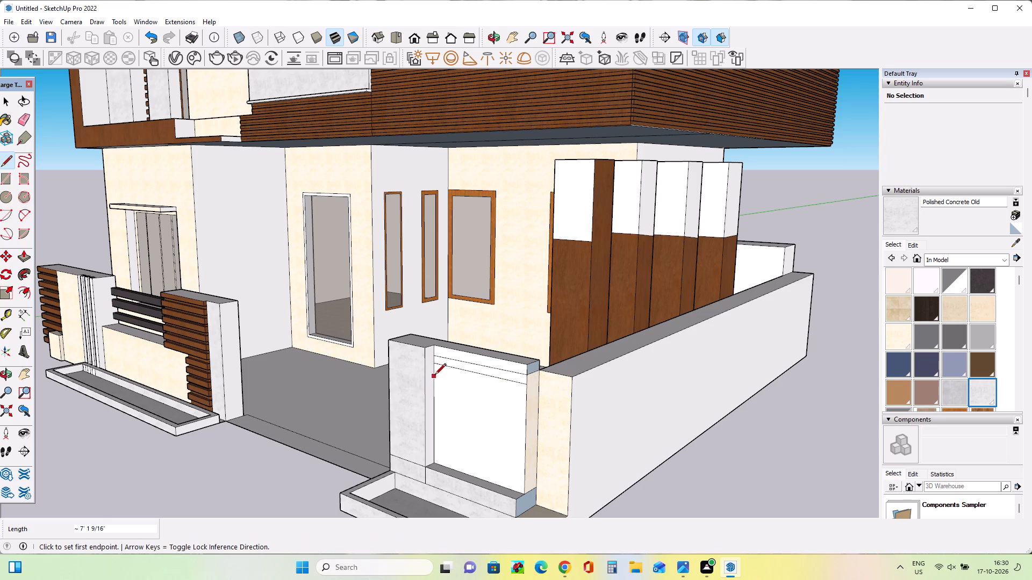
left_click(435, 373)
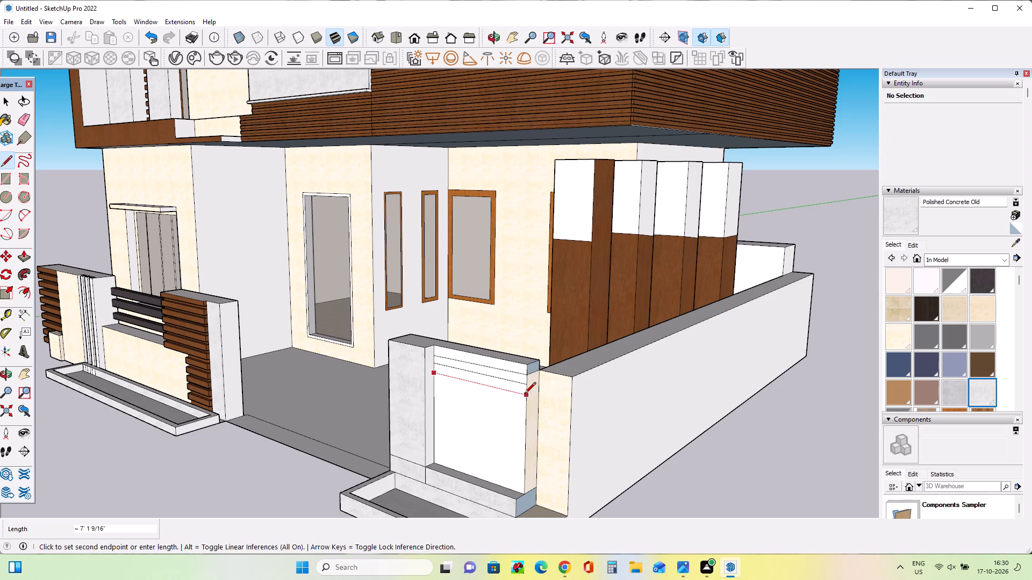
left_click(525, 394)
middle_click_drag(487, 433, 560, 401)
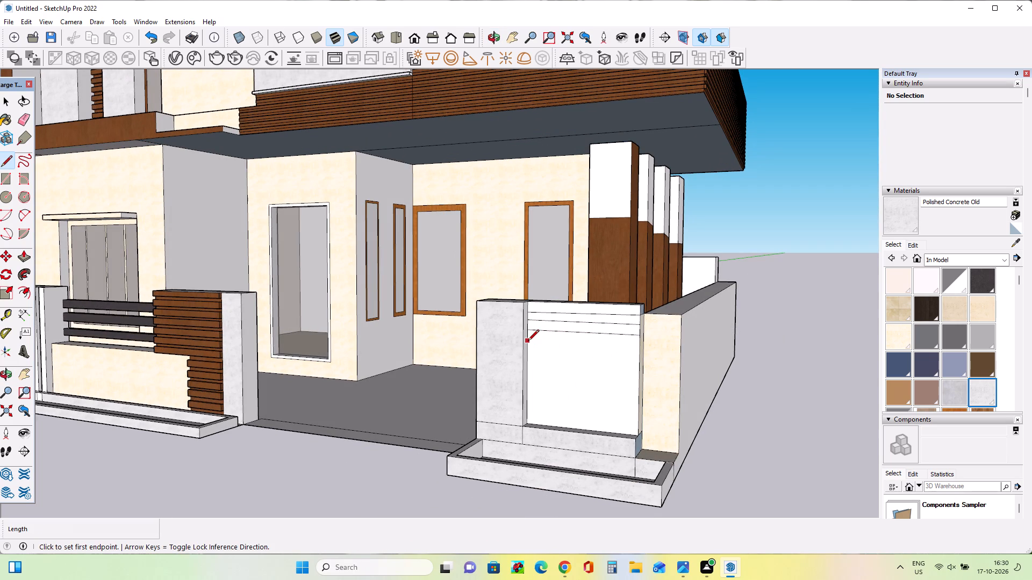
Draw a fourth horizontal line, about 7' 1 9/16" long, below the three lines on the white gate-side wall panel.
left_click(528, 340)
left_click(639, 346)
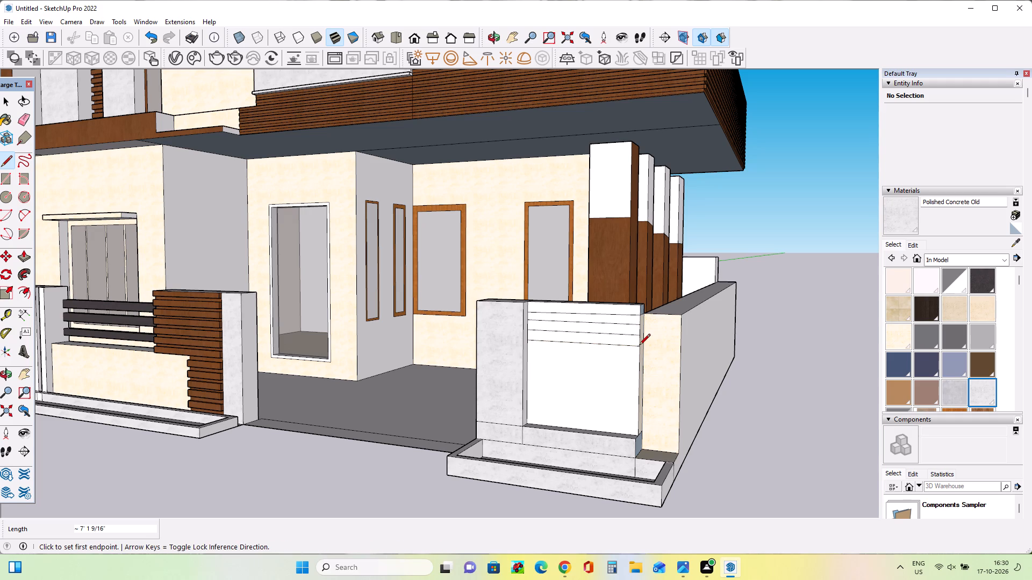
Copy the two lowest panel lines down four times, roughly 1' per copy, dividing the whole gate-side panel into horizontal strips.
left_click(6, 108)
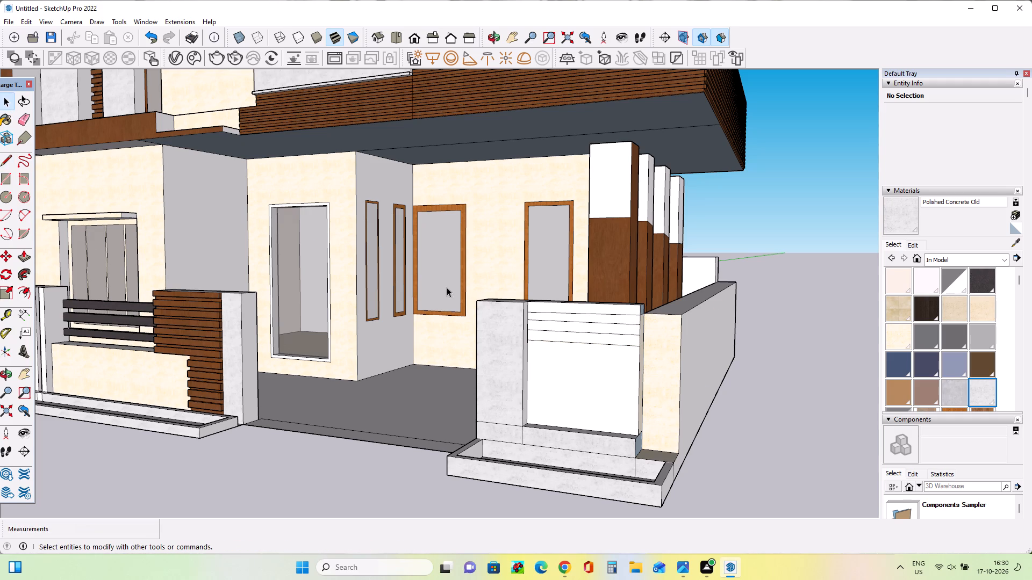
left_click(580, 332, "ctrl")
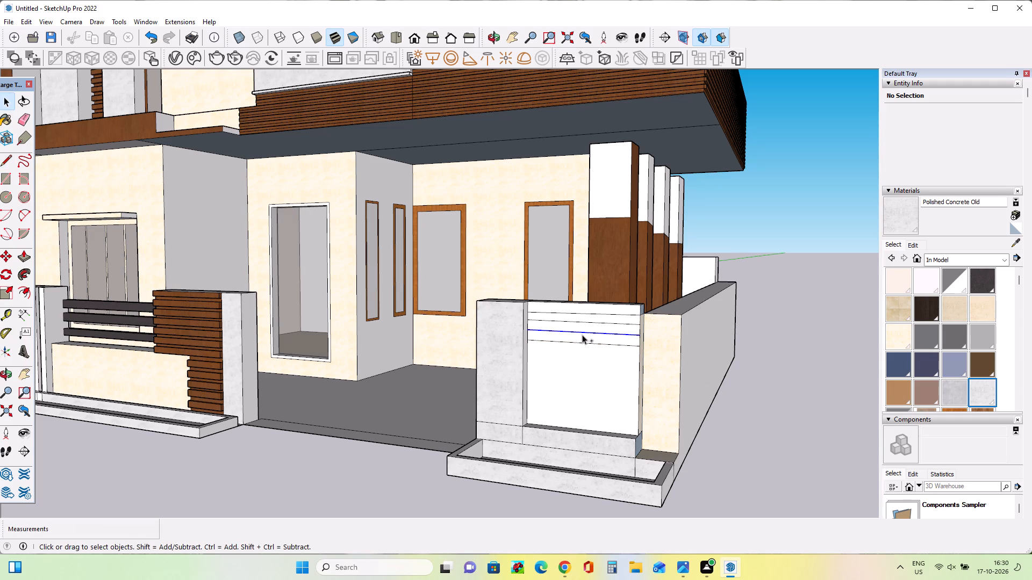
left_click(585, 344, "ctrl")
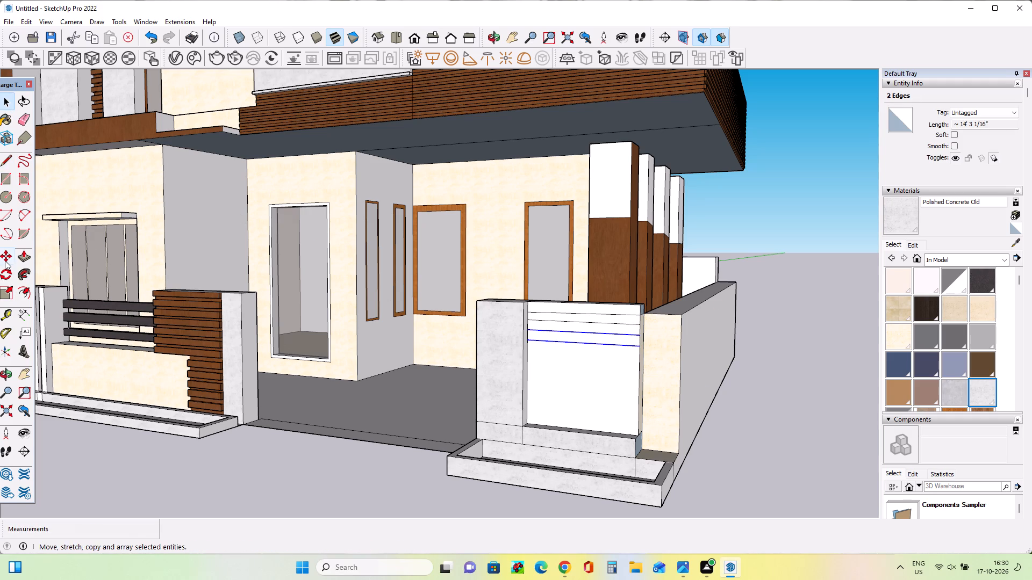
left_click(5, 260)
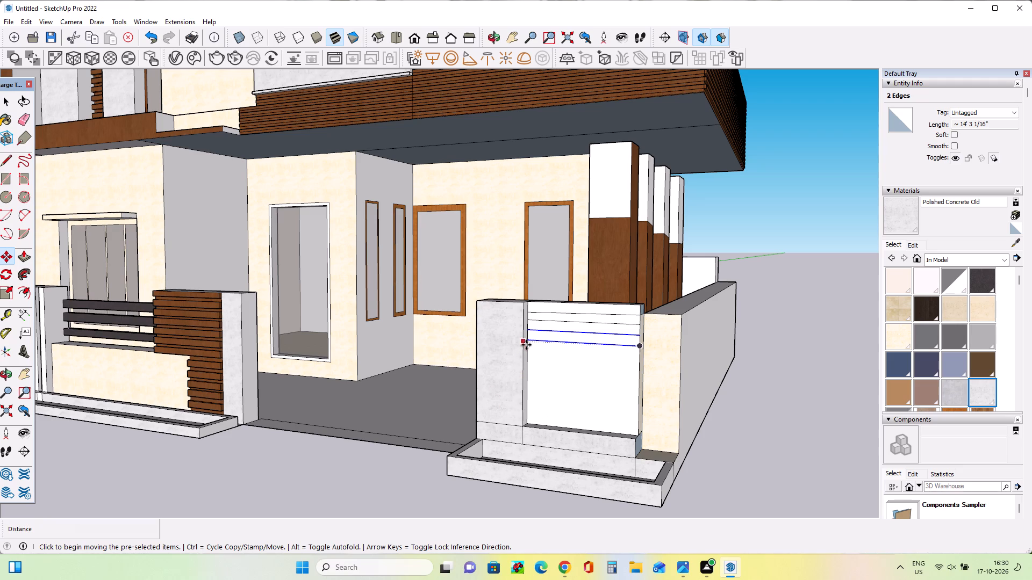
left_click(528, 342)
left_click(529, 358)
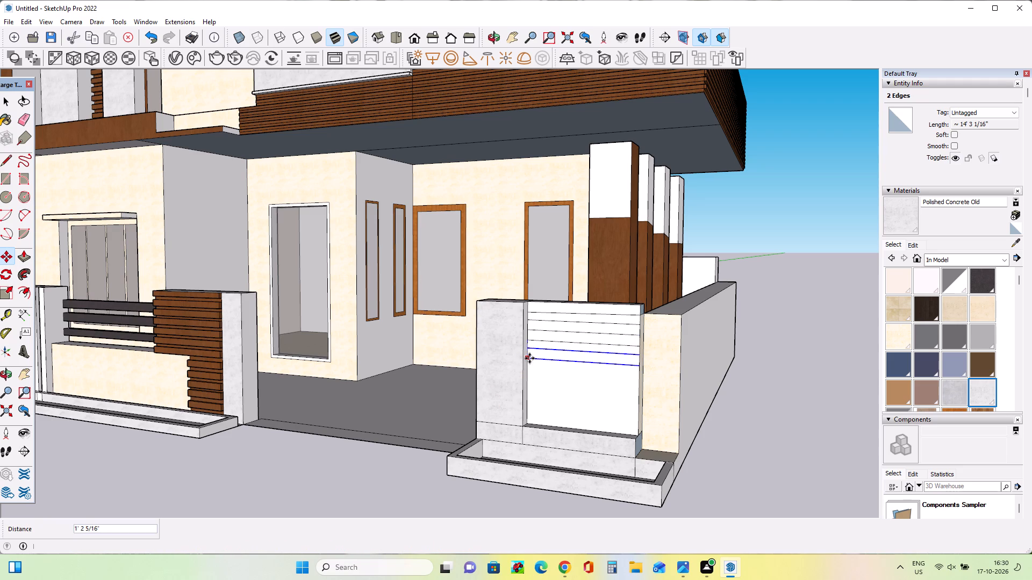
left_click(529, 358, "ctrl")
left_click(530, 361)
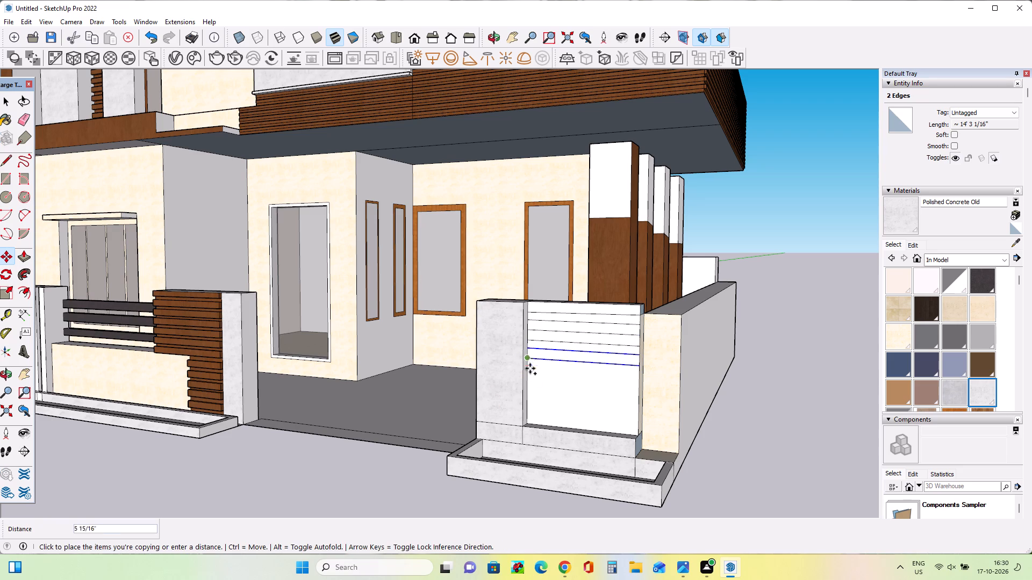
left_click(530, 376)
left_click(529, 378)
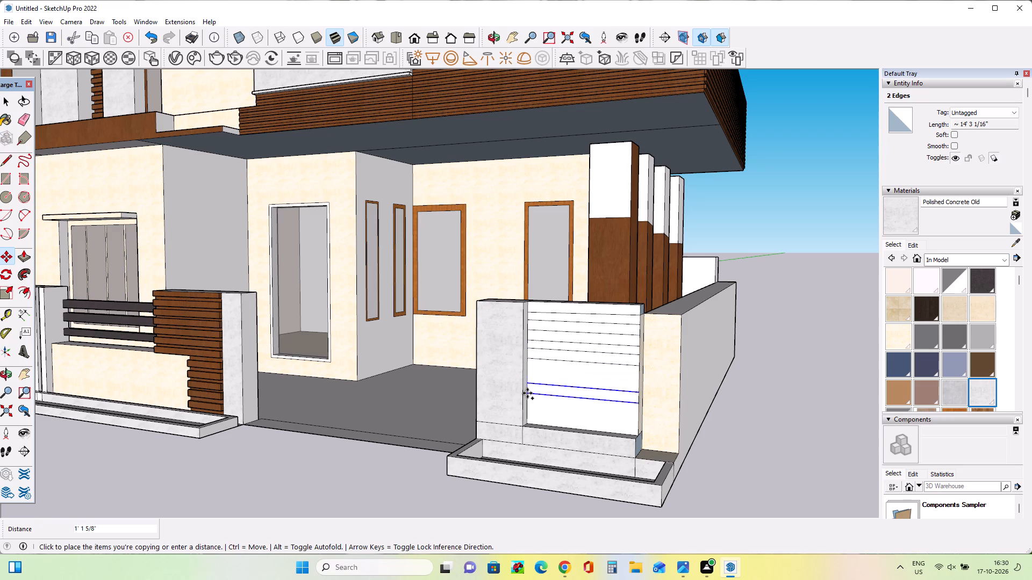
left_click(527, 393)
left_click(528, 395)
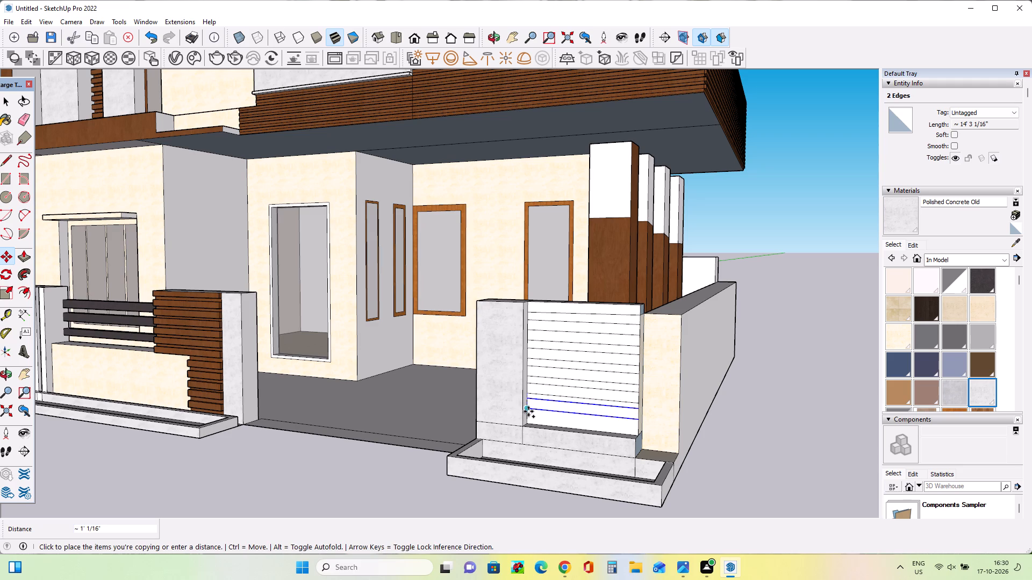
left_click(529, 414)
Paint the upper strips of the gate-side wall panel with Wood Veneer 01.
middle_click_drag(541, 460, 565, 487)
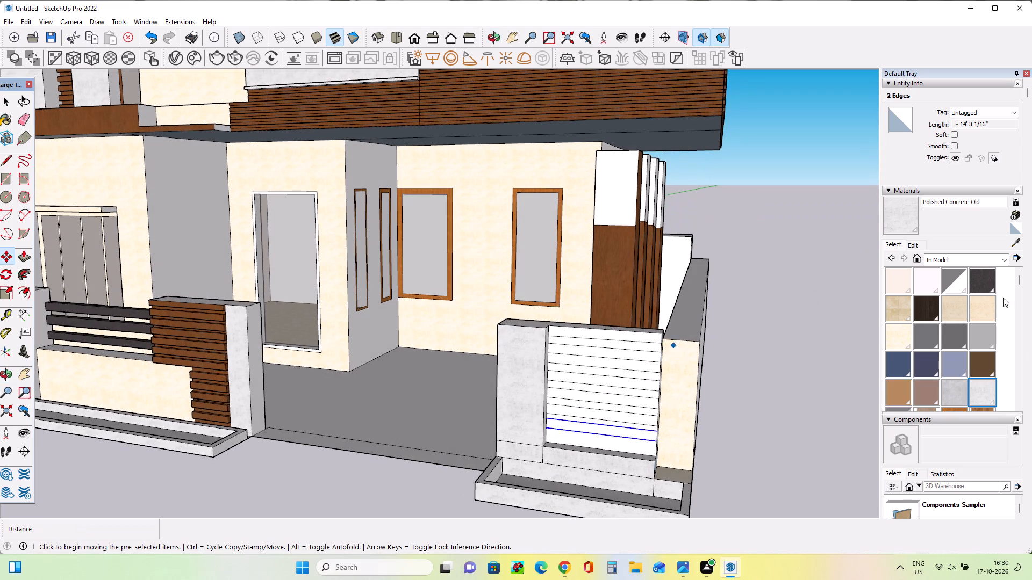
scroll(950, 368, "down", 3)
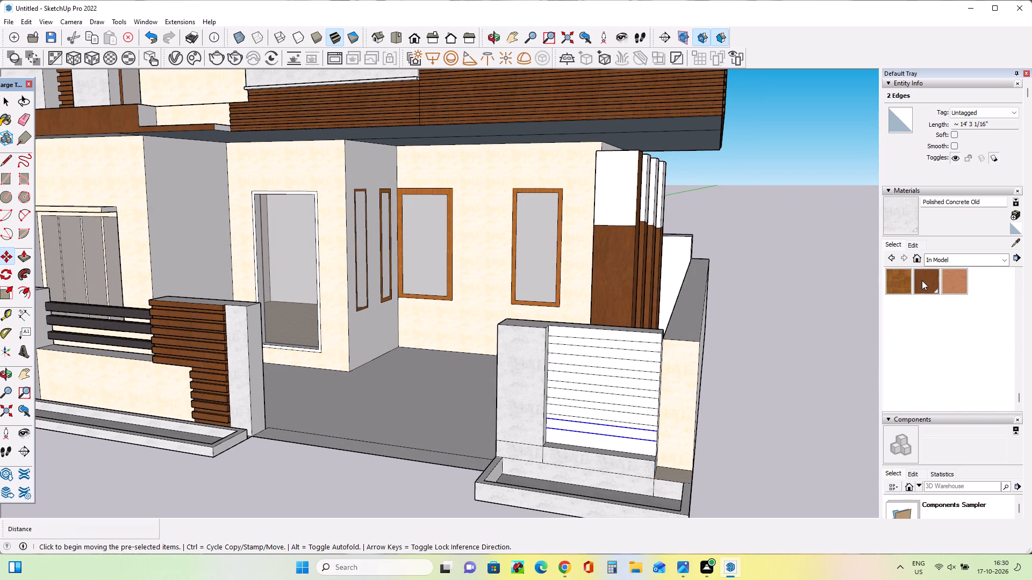
left_click(922, 280)
left_click_drag(628, 343, 630, 390)
left_click_drag(637, 342, 639, 350)
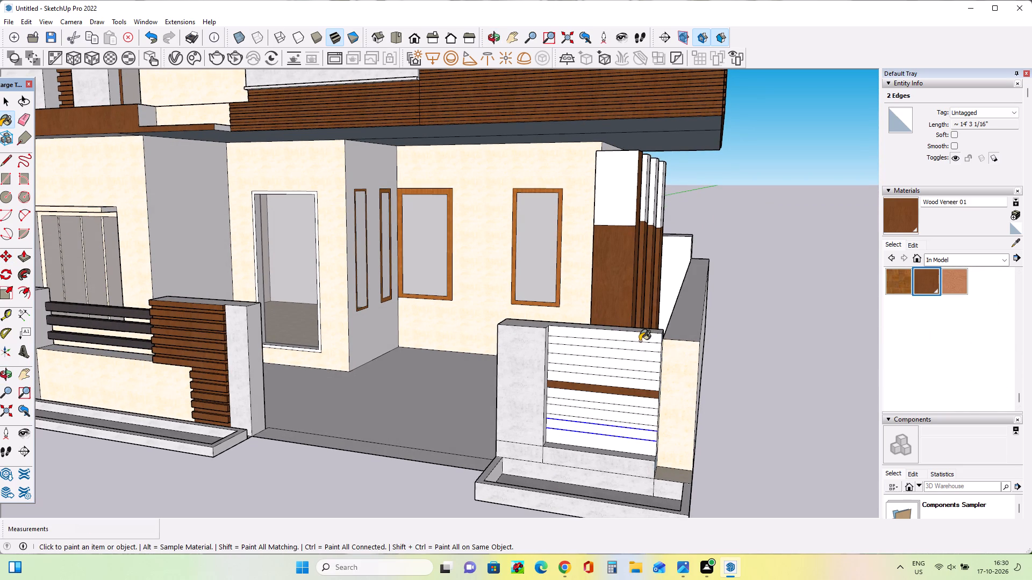
left_click(640, 341)
left_click_drag(642, 338, 643, 347)
left_click(643, 349)
double_click(644, 356)
left_click_drag(644, 361, 645, 367)
left_click(644, 372)
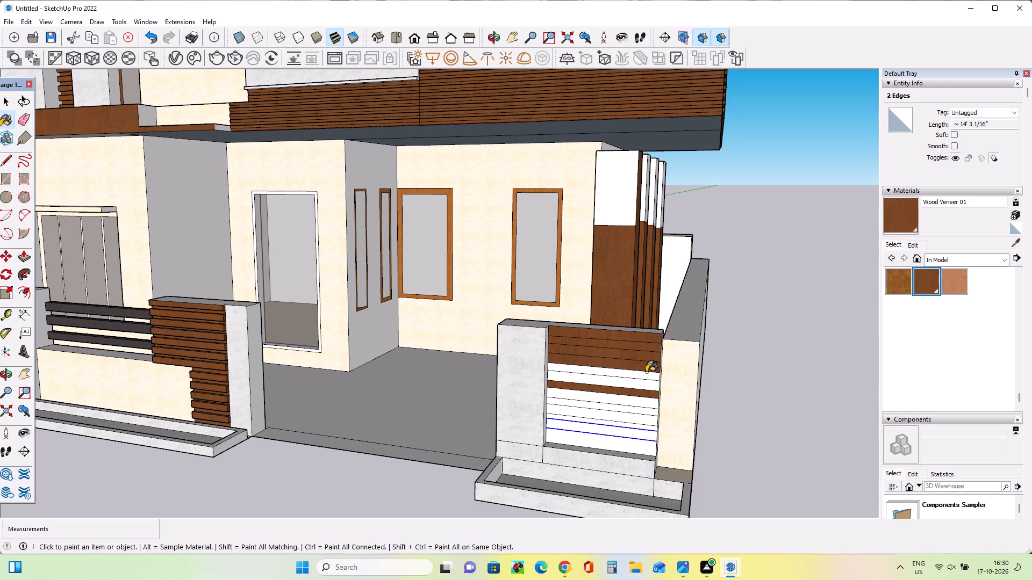
Paint the remaining white strips in the lower part of the gate-side panel with Wood Veneer 01.
left_click(647, 385)
double_click(647, 379)
left_click(644, 404)
left_click(644, 415)
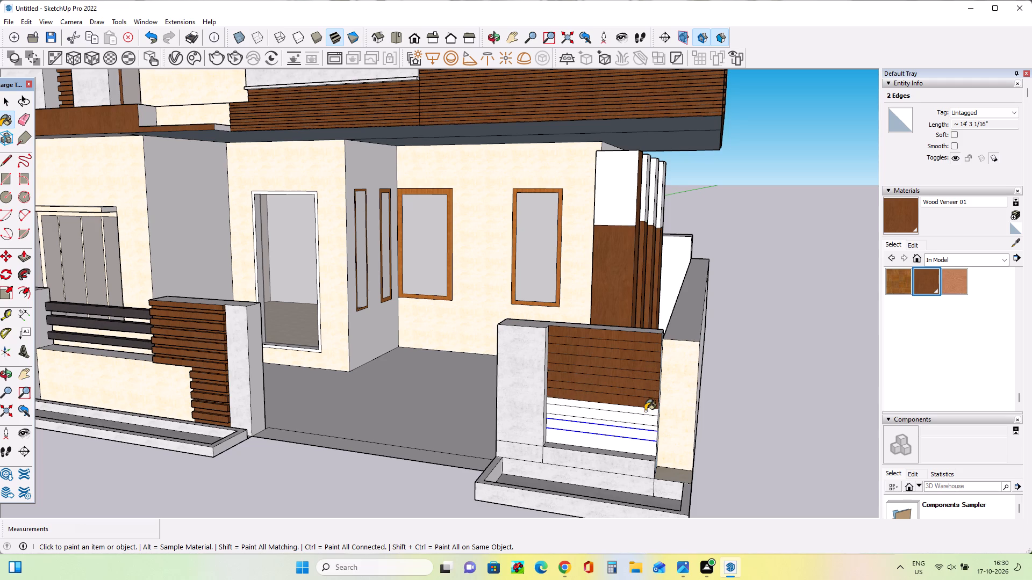
left_click(645, 411)
left_click(646, 424)
left_click(645, 431)
left_click(645, 436)
left_click(646, 428)
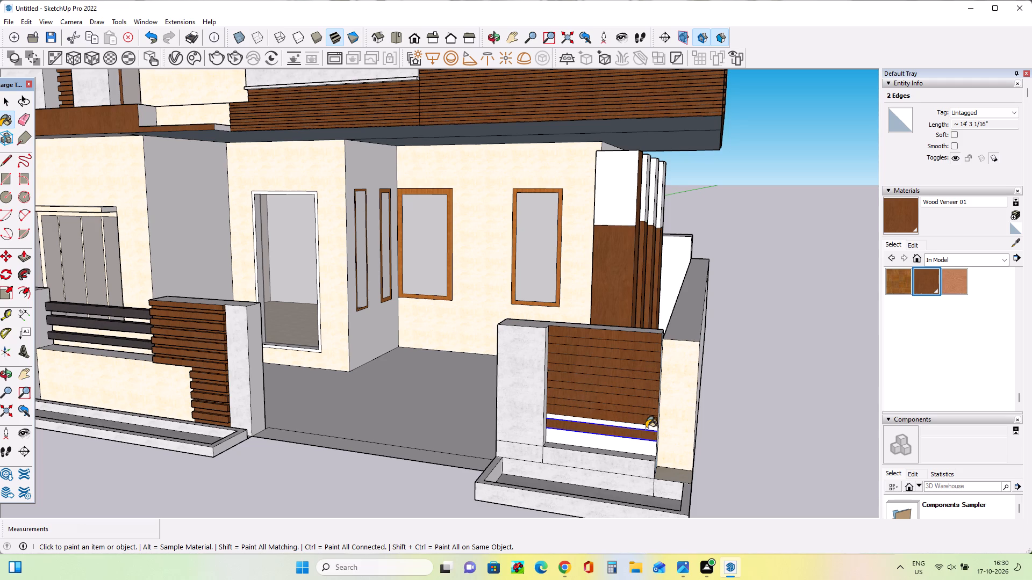
left_click(642, 451)
left_click(642, 447)
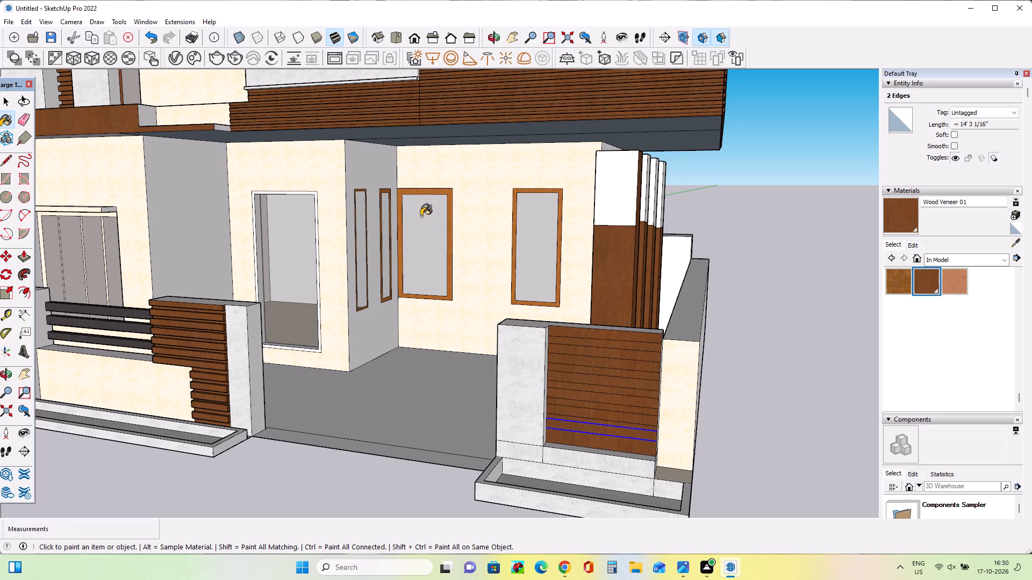
Pull every other wood strip of the gate-side panel outward 10 3/8", flush with the concrete pillar, from the top strip to the bottom one.
left_click(20, 257)
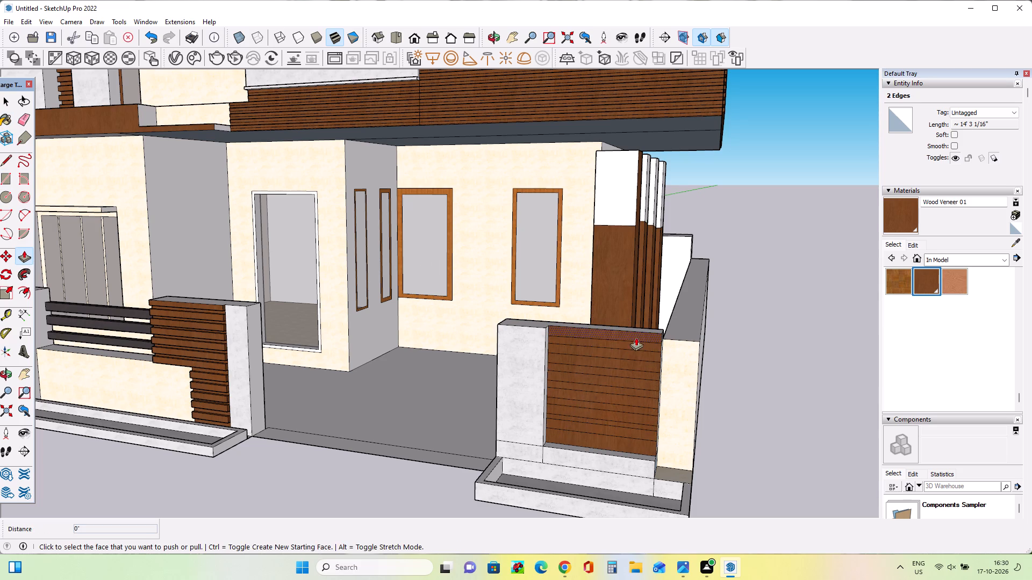
left_click(636, 337)
left_click(630, 342)
left_click(629, 348)
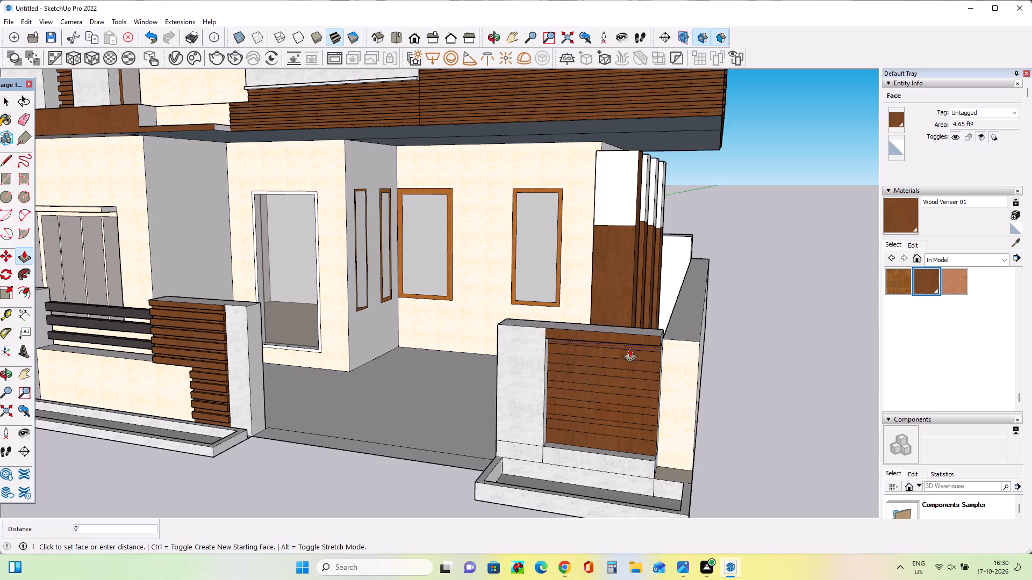
key("Escape")
left_click(628, 353)
left_click(558, 353)
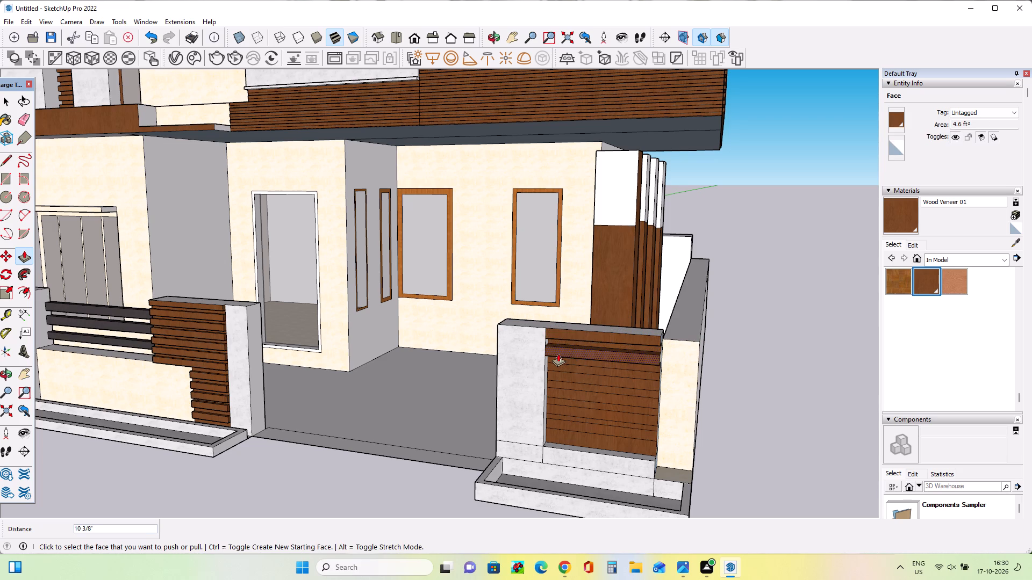
left_click(565, 366)
left_click(546, 366)
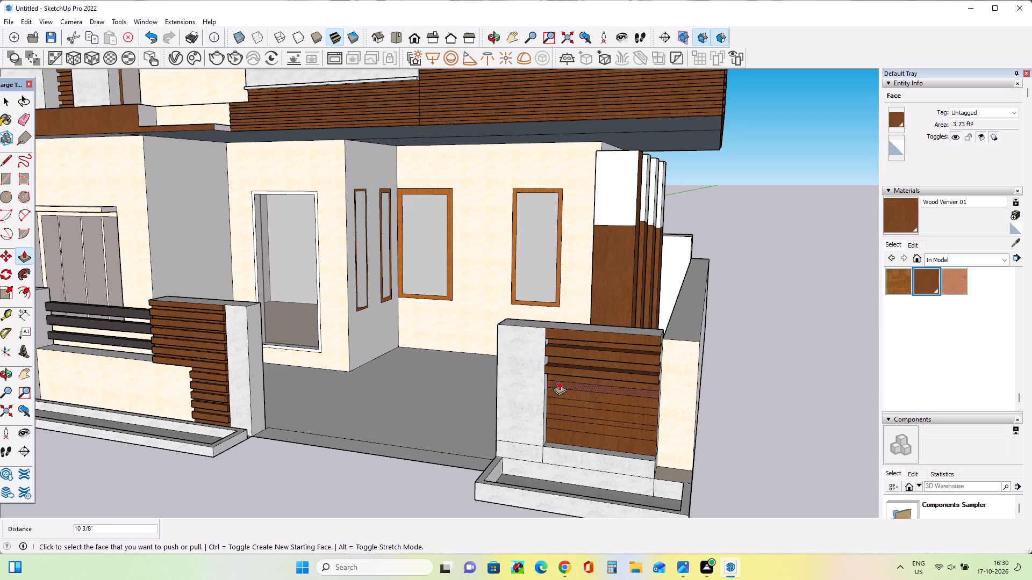
left_click(559, 382)
left_click(541, 383)
left_click(582, 403)
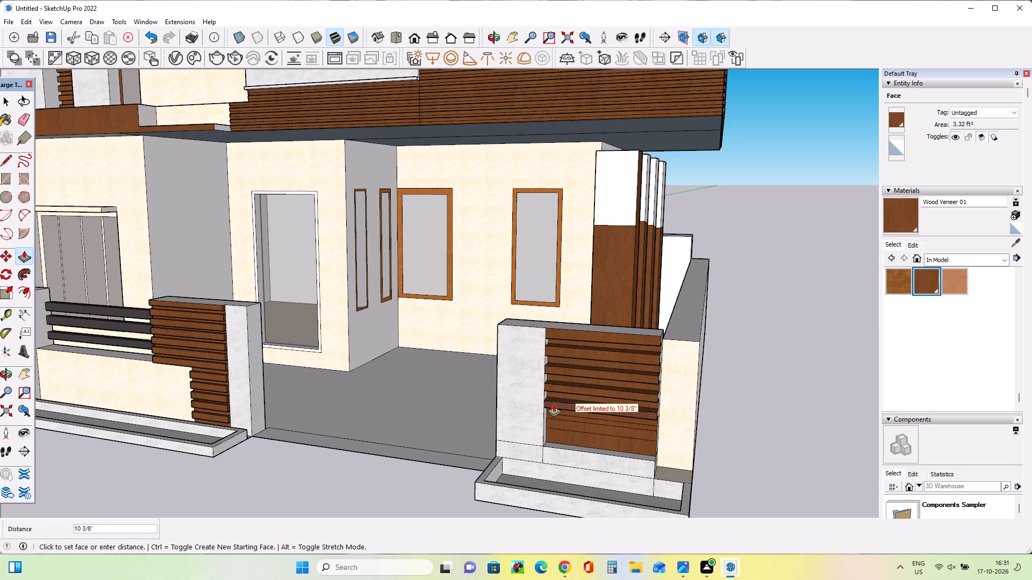
left_click(554, 403)
left_click(558, 415)
left_click(543, 415)
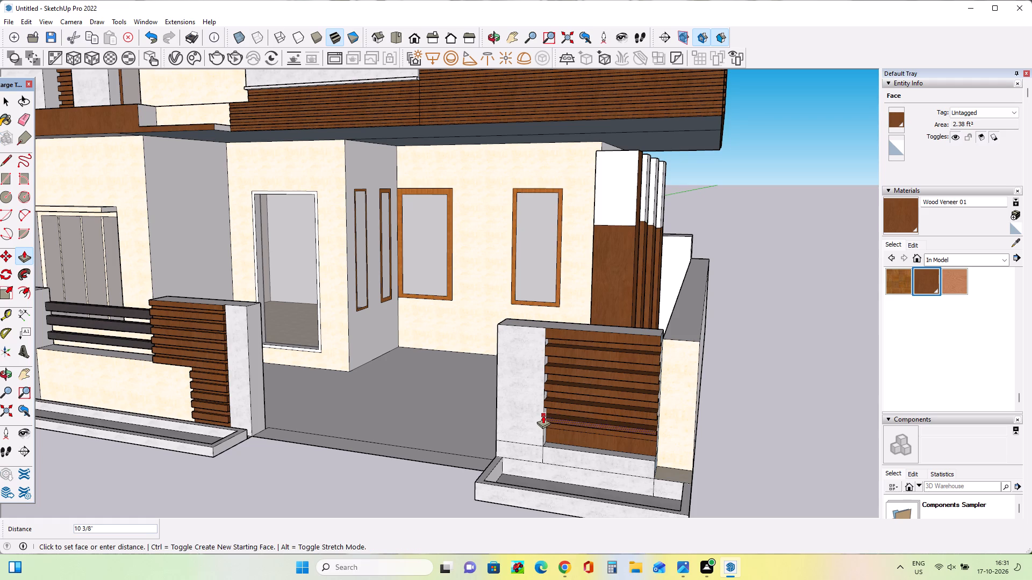
left_click(570, 437)
left_click(544, 424)
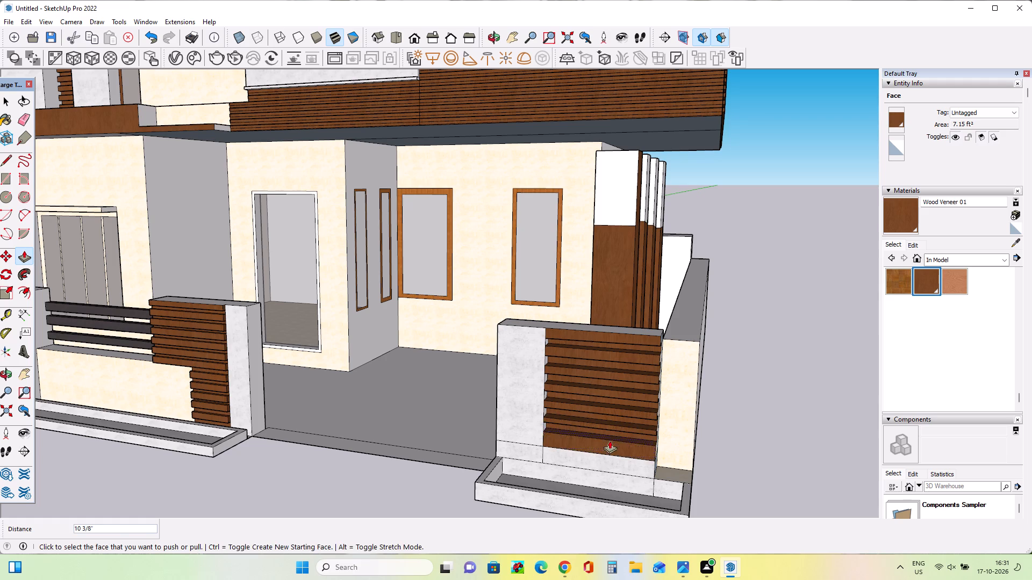
Extend the underside of the projecting slat just above the panel's lowest slat downward by 2".
middle_click_drag(617, 428, 641, 383)
scroll(587, 393, "up", 7)
middle_click_drag(629, 411, 608, 474)
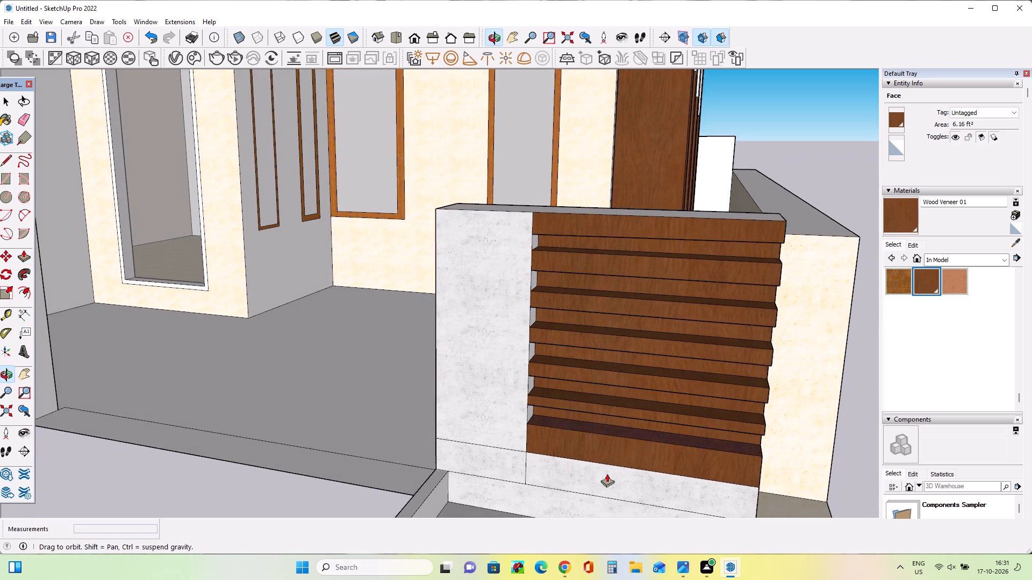
middle_click_drag(616, 397, 624, 323)
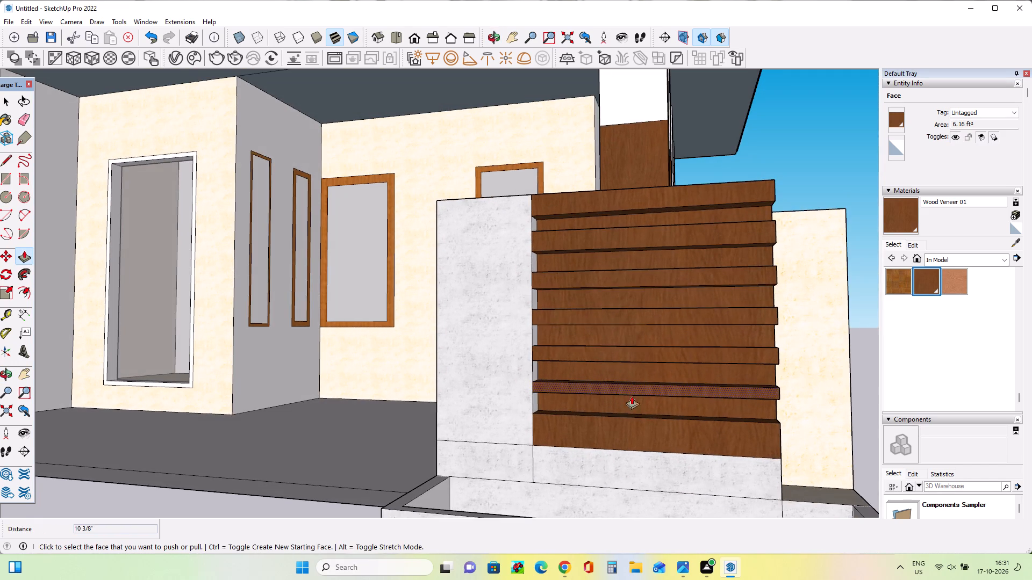
middle_click_drag(633, 393, 629, 285)
left_click(634, 354)
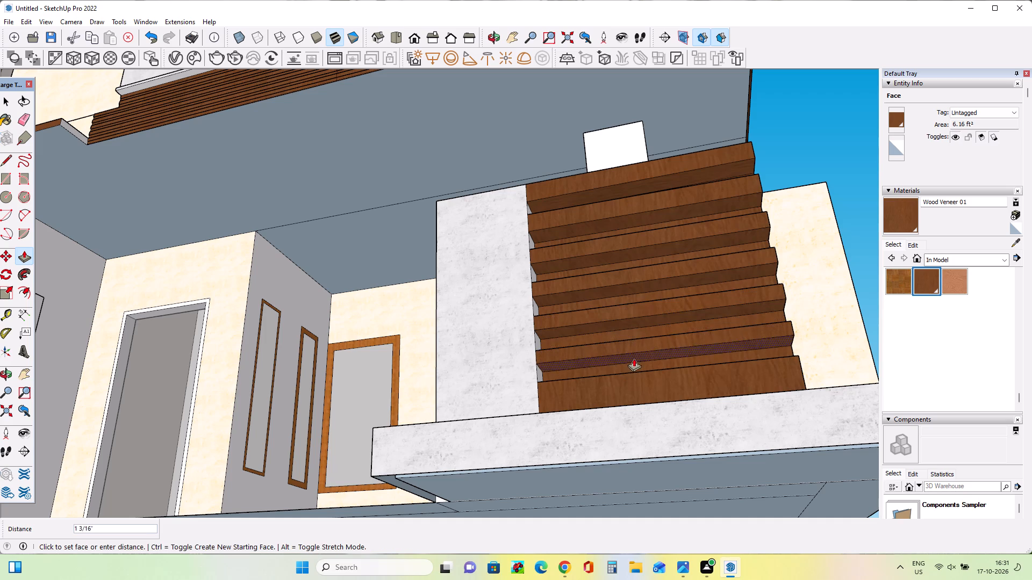
left_click(634, 360)
Paint the parking floor behind the gate opening with Blacktop Old 02 from the Asphalt and Concrete materials.
middle_click_drag(571, 354, 586, 432)
scroll(586, 433, "down", 6)
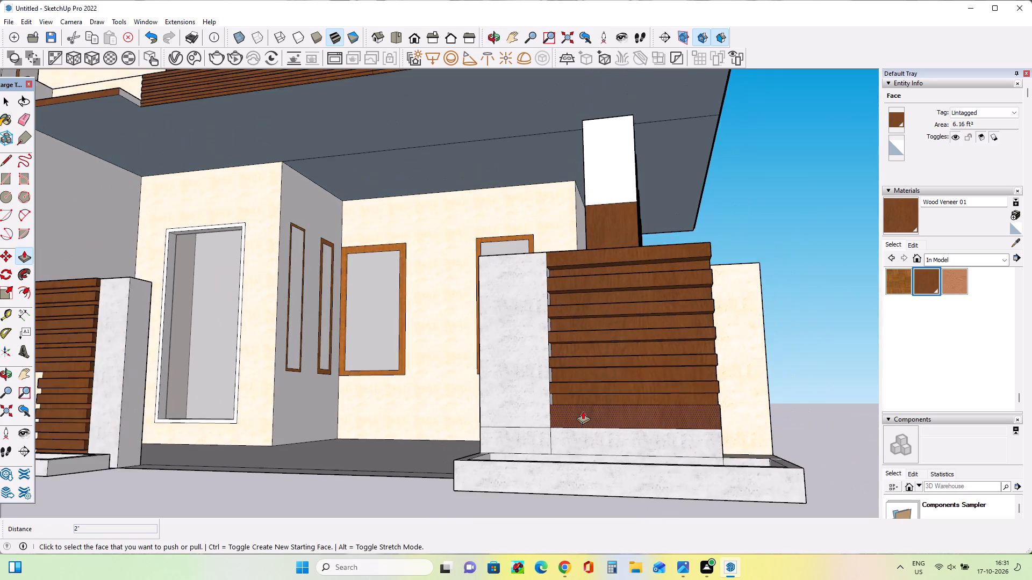
scroll(583, 411, "down", 20)
middle_click_drag(591, 421, 626, 482)
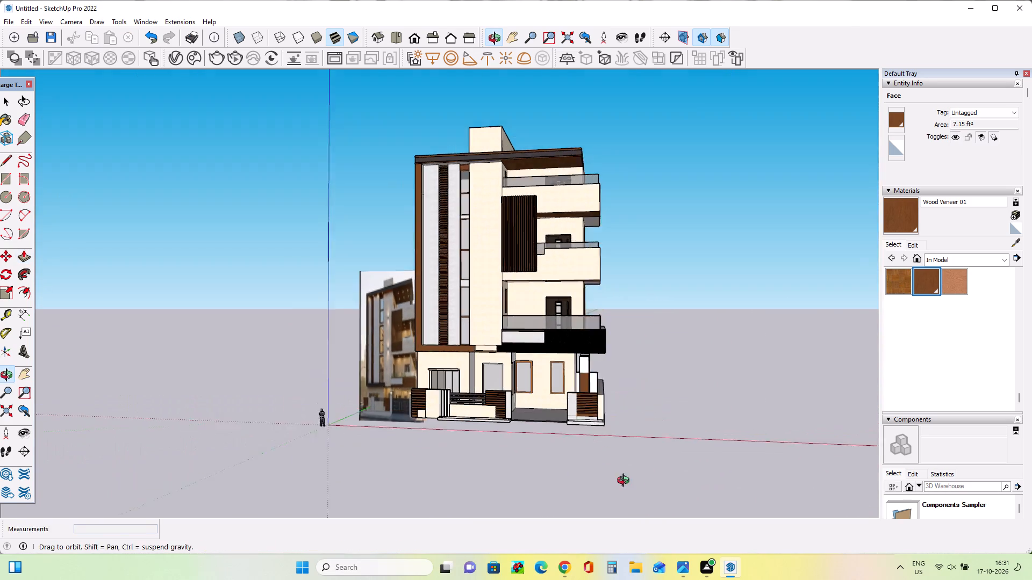
middle_click_drag(626, 482, 626, 483)
scroll(553, 345, "up", 3)
left_click(28, 376)
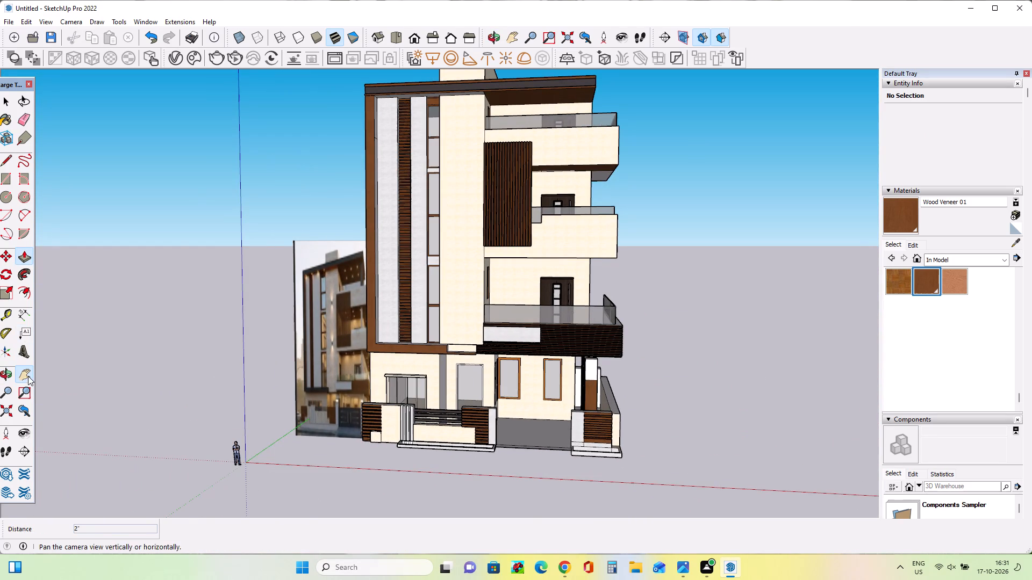
left_click_drag(180, 255, 159, 314)
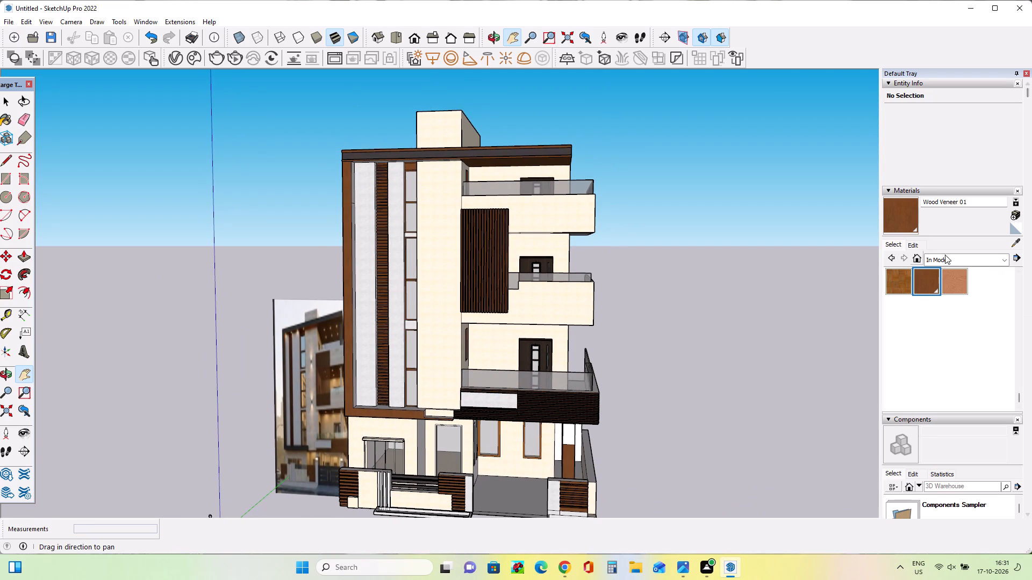
left_click(965, 265)
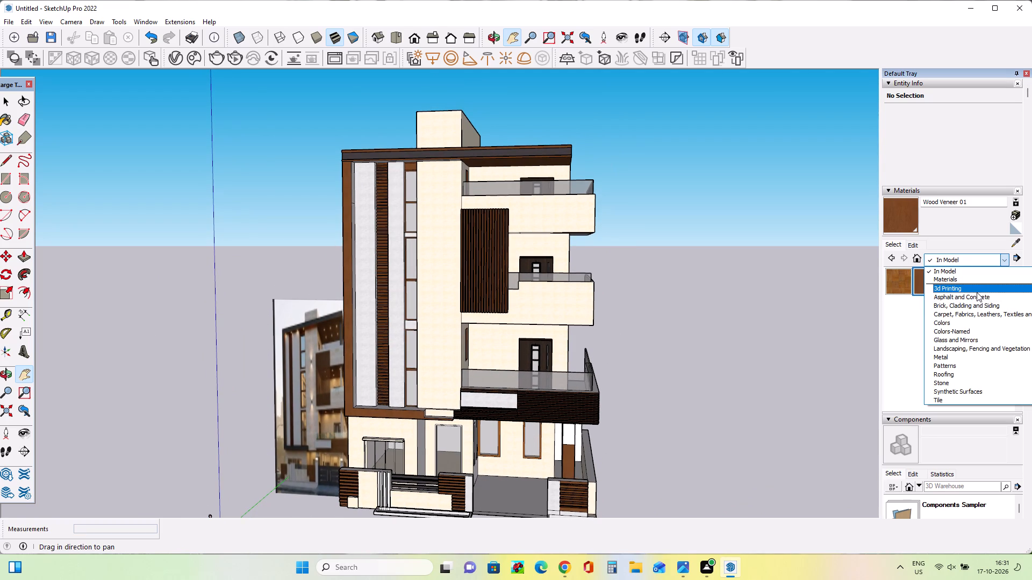
left_click(977, 294)
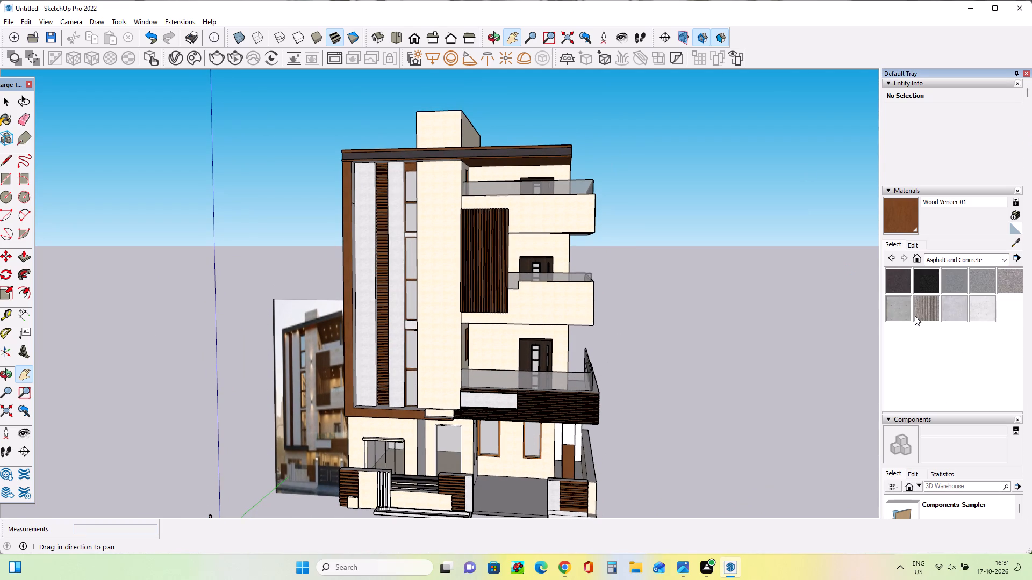
left_click(981, 283)
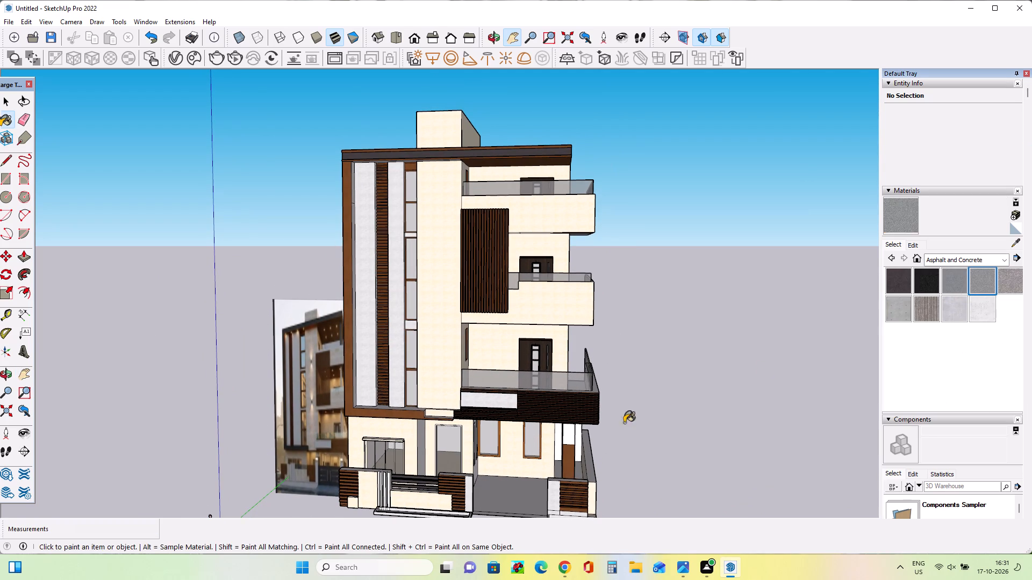
left_click(499, 499)
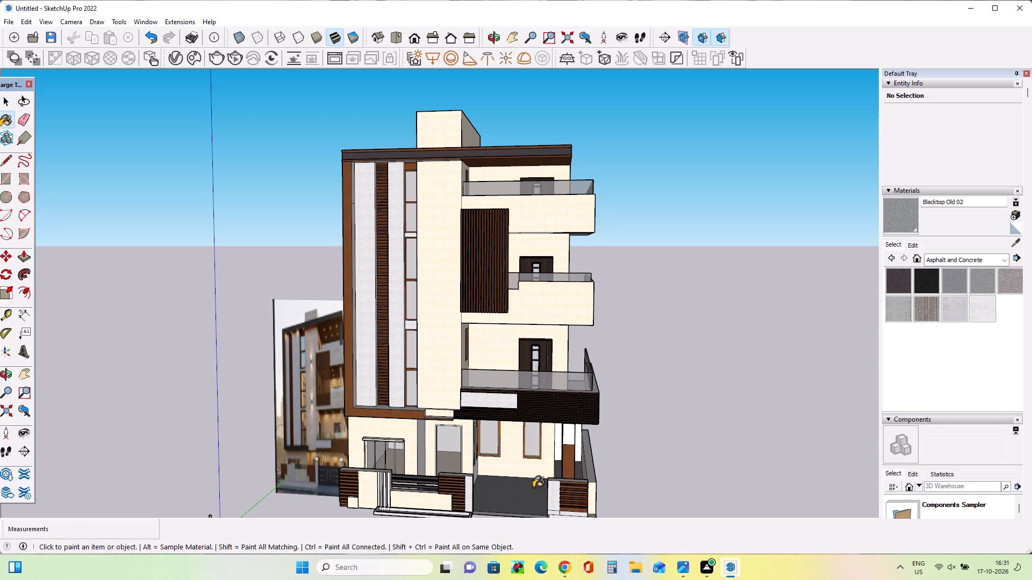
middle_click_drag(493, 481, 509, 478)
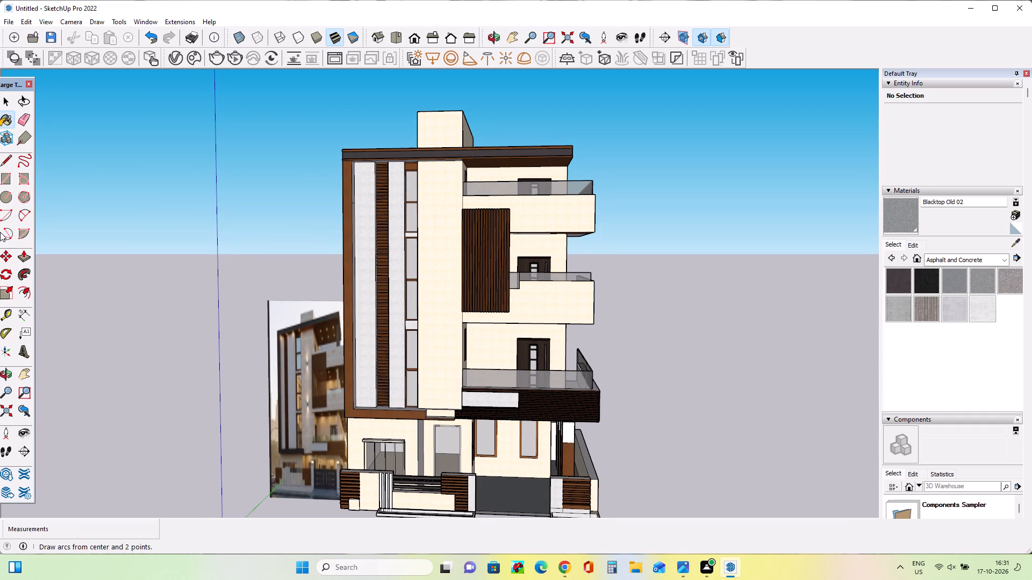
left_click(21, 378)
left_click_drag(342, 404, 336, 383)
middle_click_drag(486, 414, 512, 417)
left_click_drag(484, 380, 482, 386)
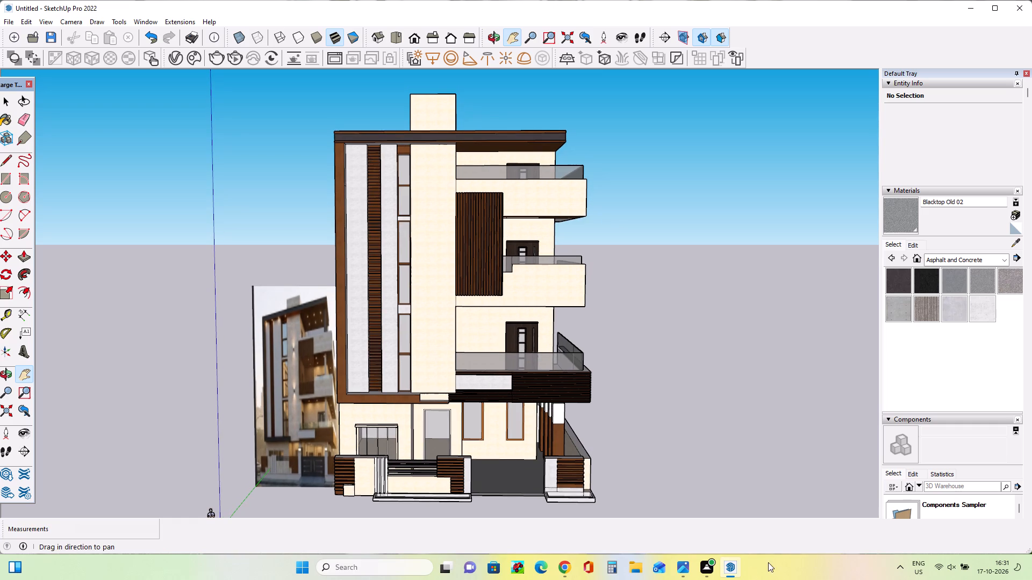
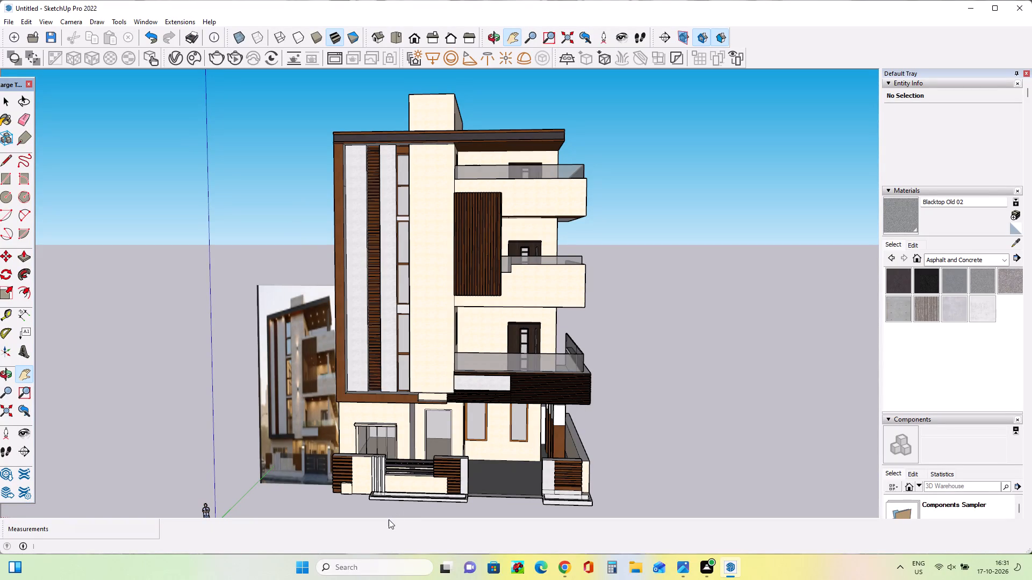
Open the V-Ray Asset Editor with the whole front facade framed for rendering.
middle_click_drag(390, 513, 396, 510)
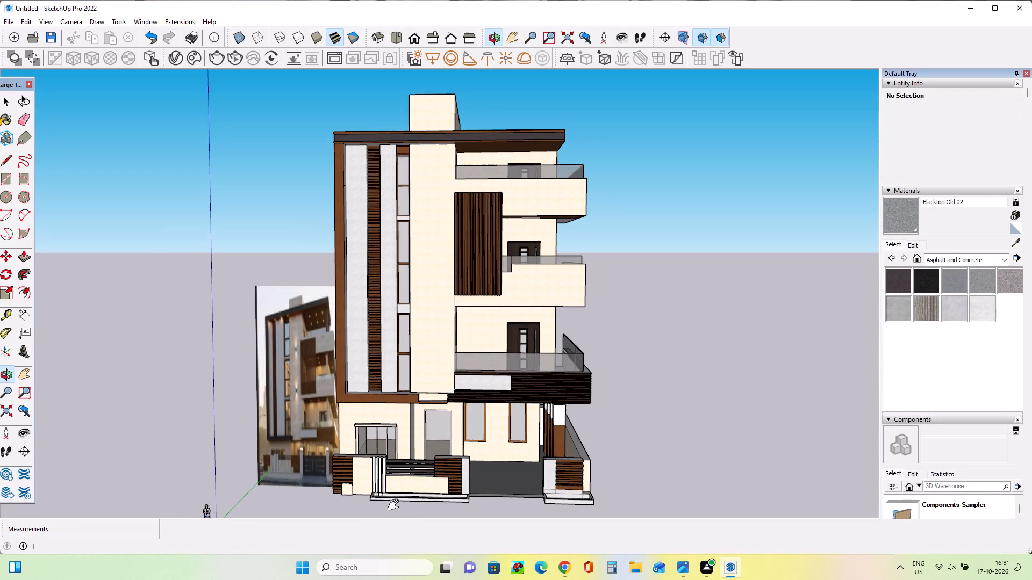
middle_click(414, 478)
left_click(421, 451)
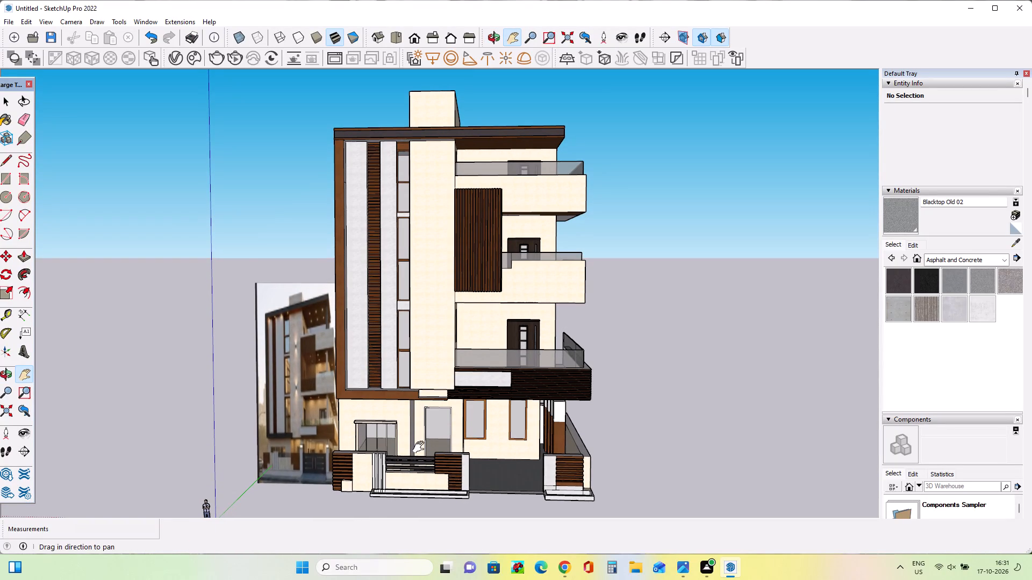
scroll(421, 447, "up", 1)
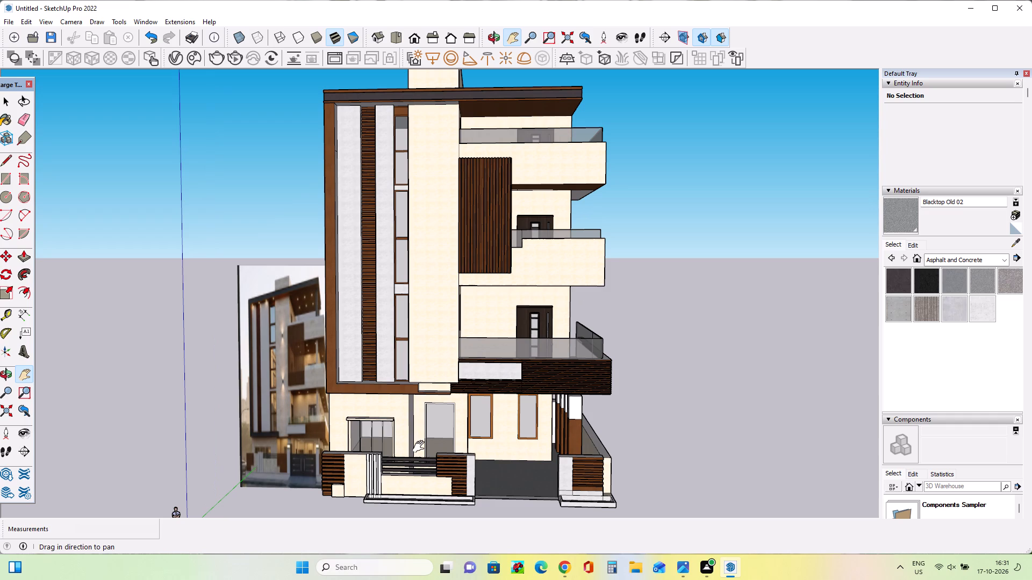
left_click_drag(421, 447, 422, 458)
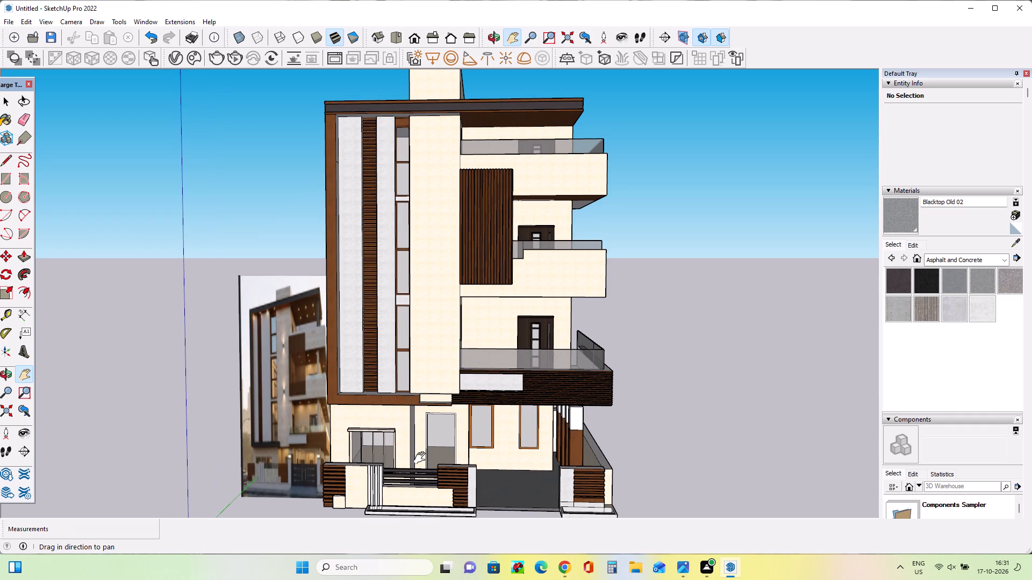
scroll(422, 458, "down", 1)
middle_click(424, 459)
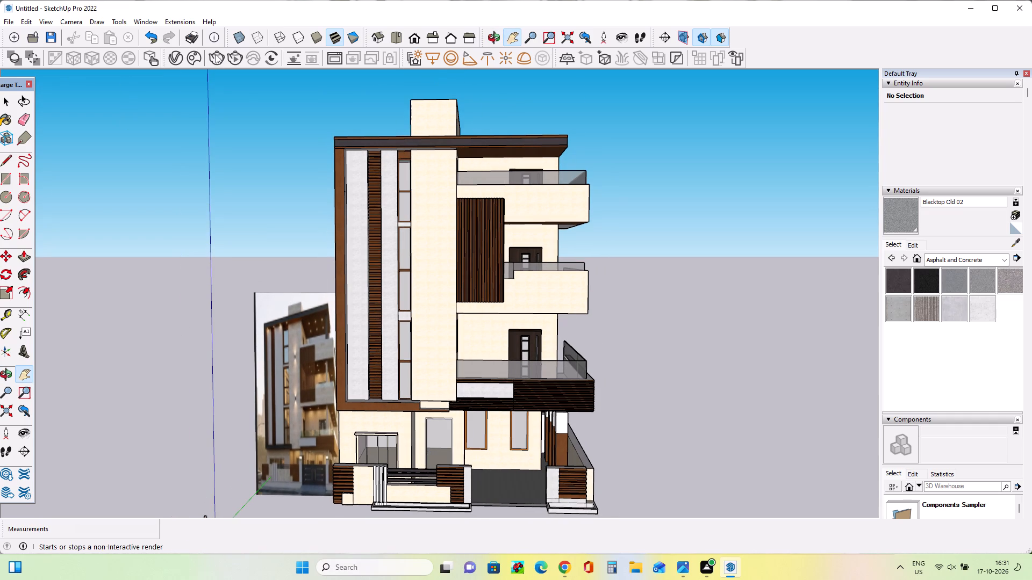
left_click(174, 60)
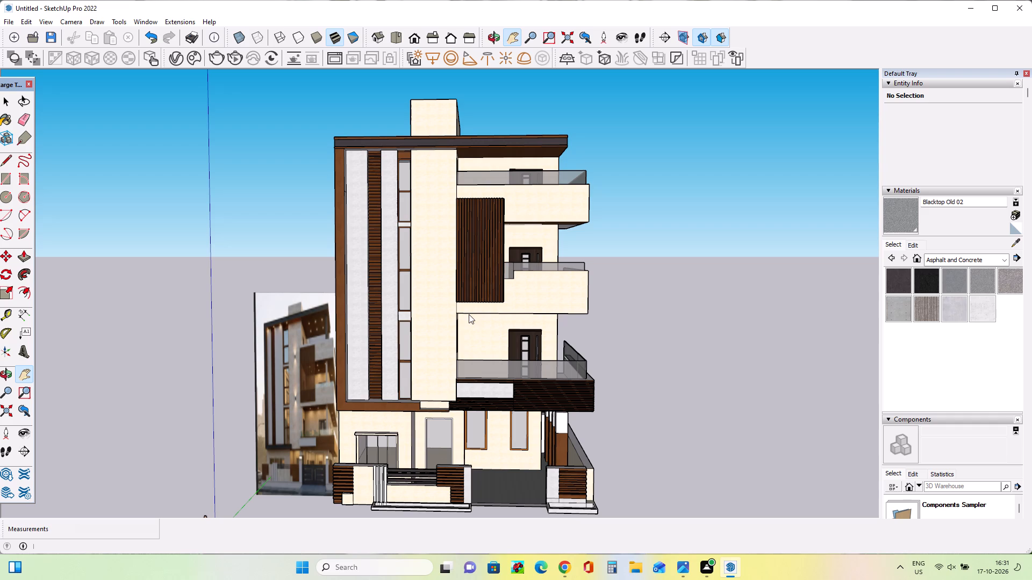
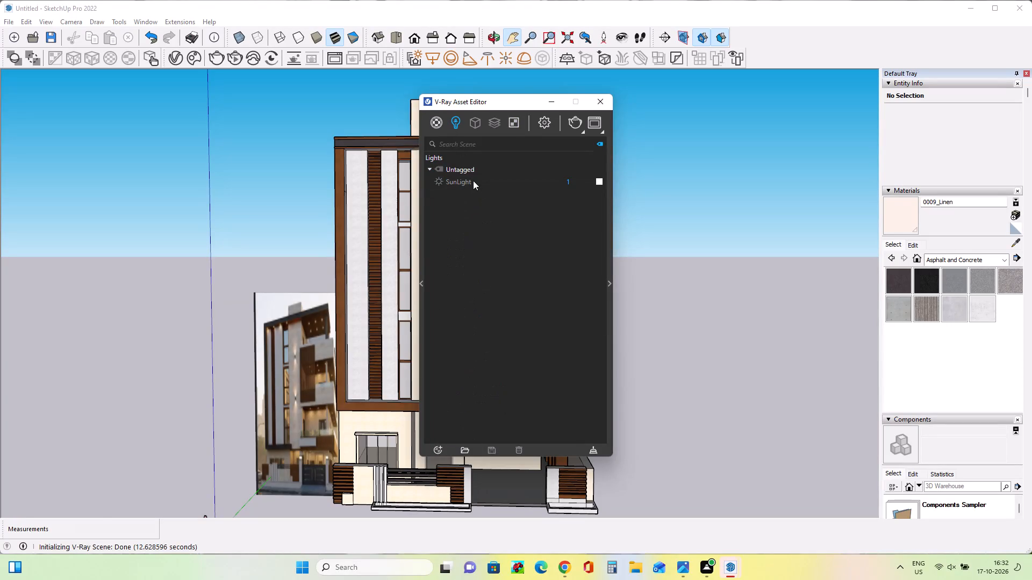
Enable custom orientation for the SunLight and set its vertical angle to about 35.9.
left_click(473, 180)
left_click(607, 286)
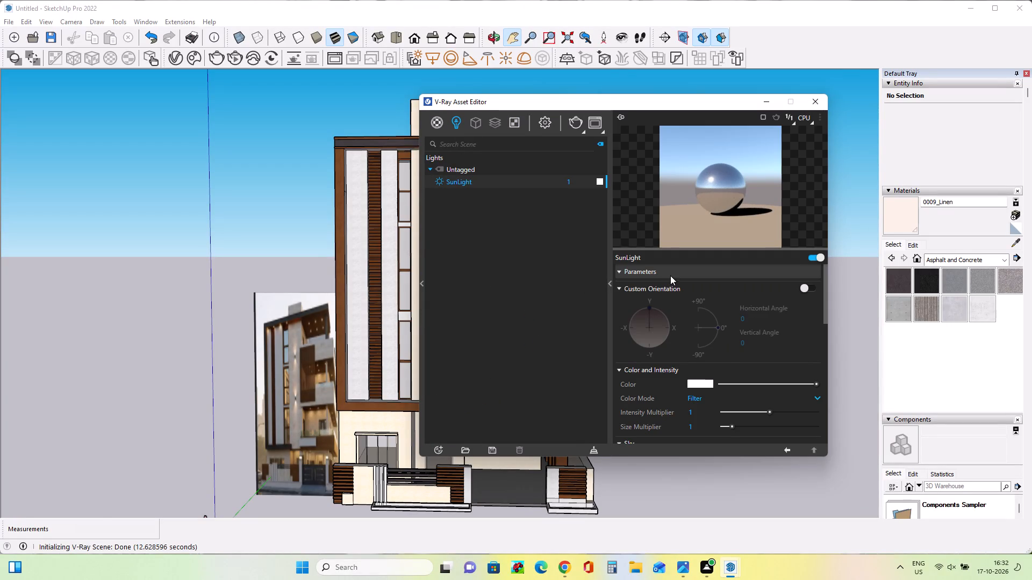
left_click(812, 287)
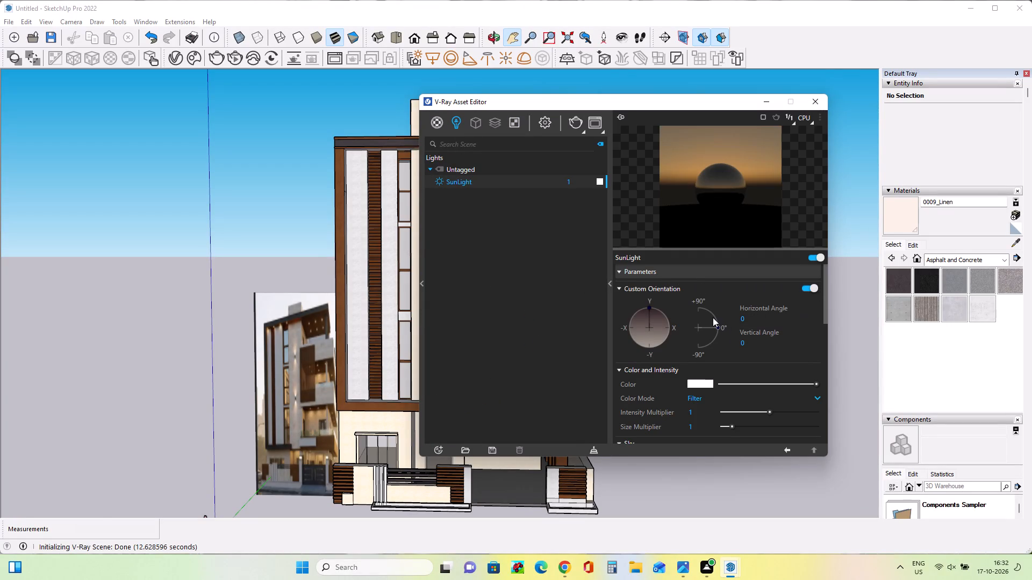
left_click_drag(721, 325, 714, 314)
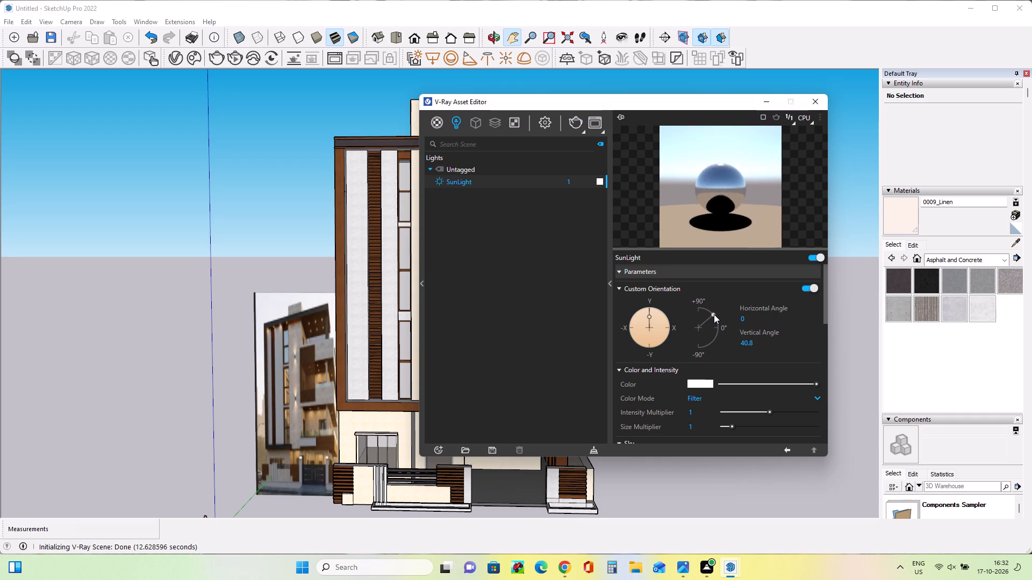
left_click_drag(714, 314, 715, 316)
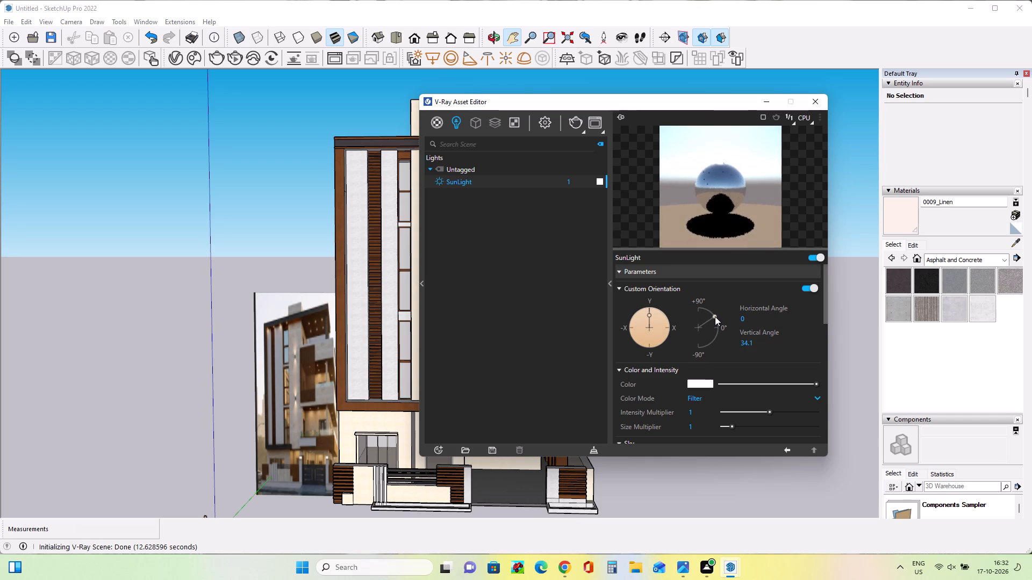
left_click_drag(715, 316, 714, 316)
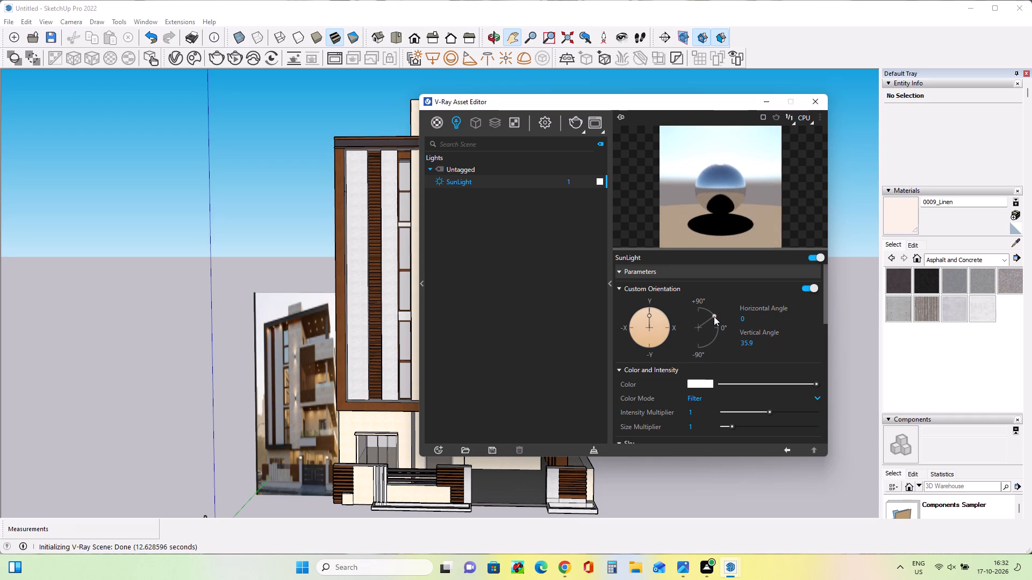
Rotate the SunLight's horizontal angle to about 235.2 so the sun comes from the -X/-Y quadrant.
left_click_drag(650, 316, 651, 344)
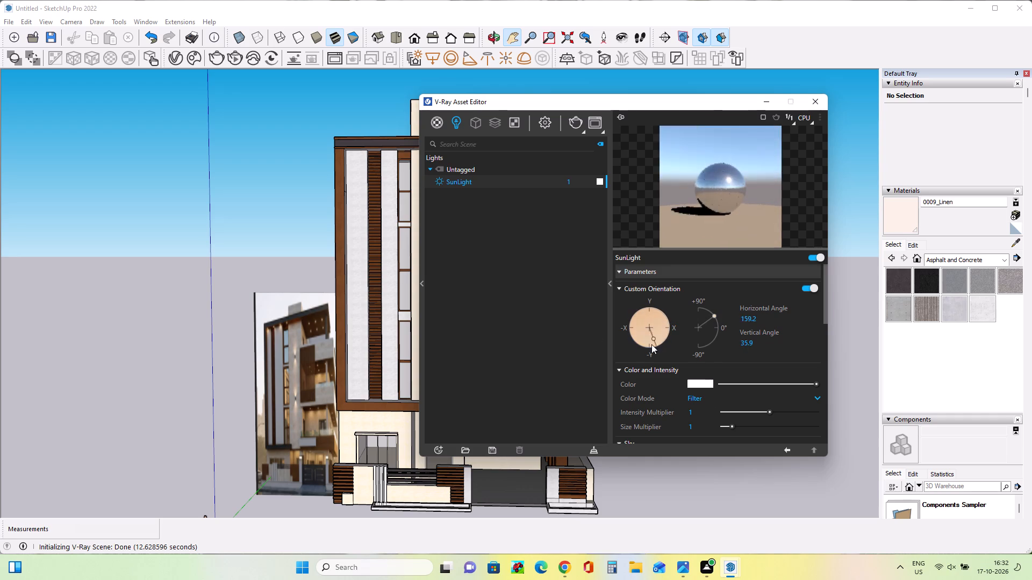
left_click_drag(651, 344, 633, 345)
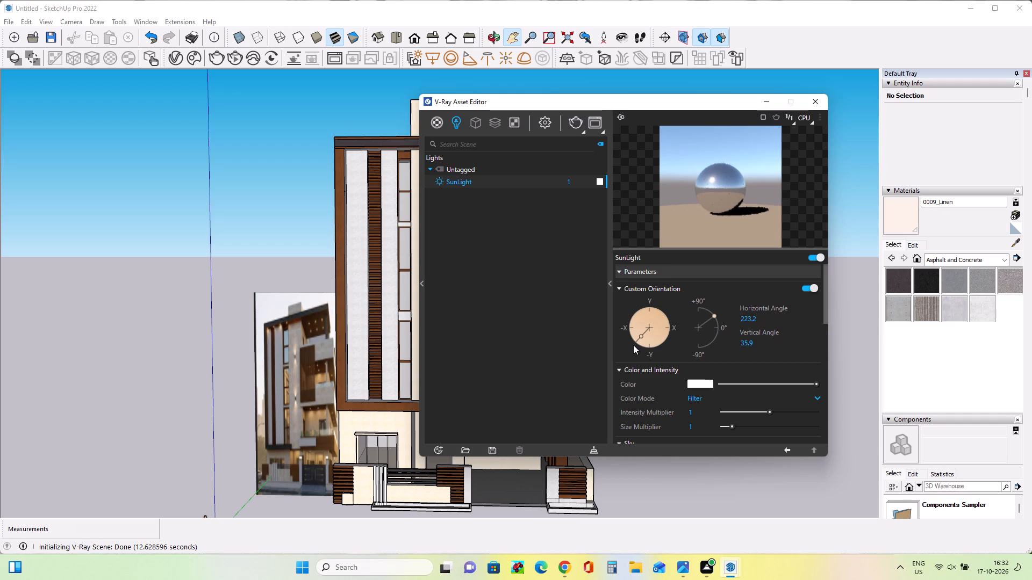
left_click_drag(633, 345, 624, 338)
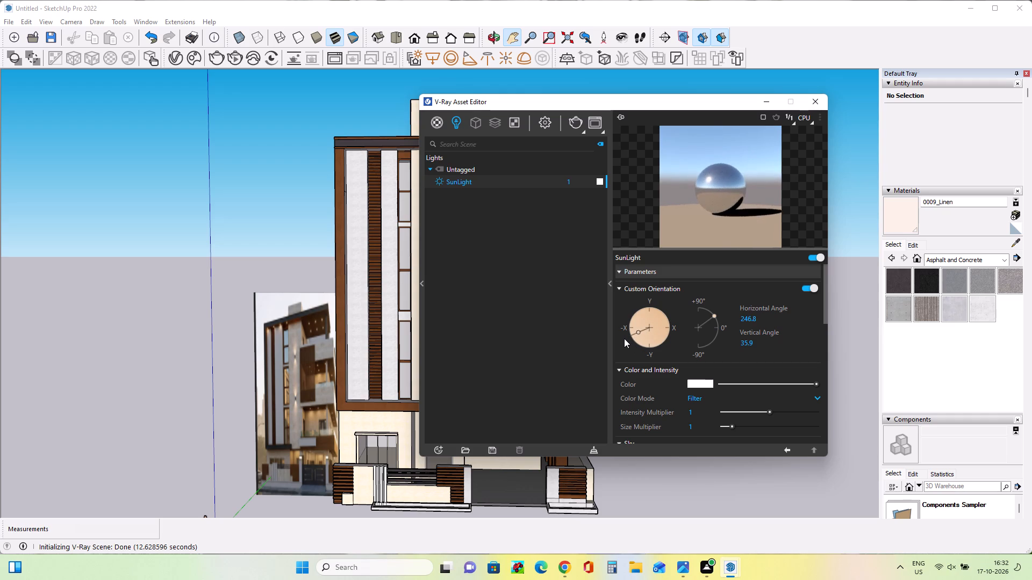
left_click_drag(624, 338, 626, 339)
left_click_drag(626, 339, 625, 338)
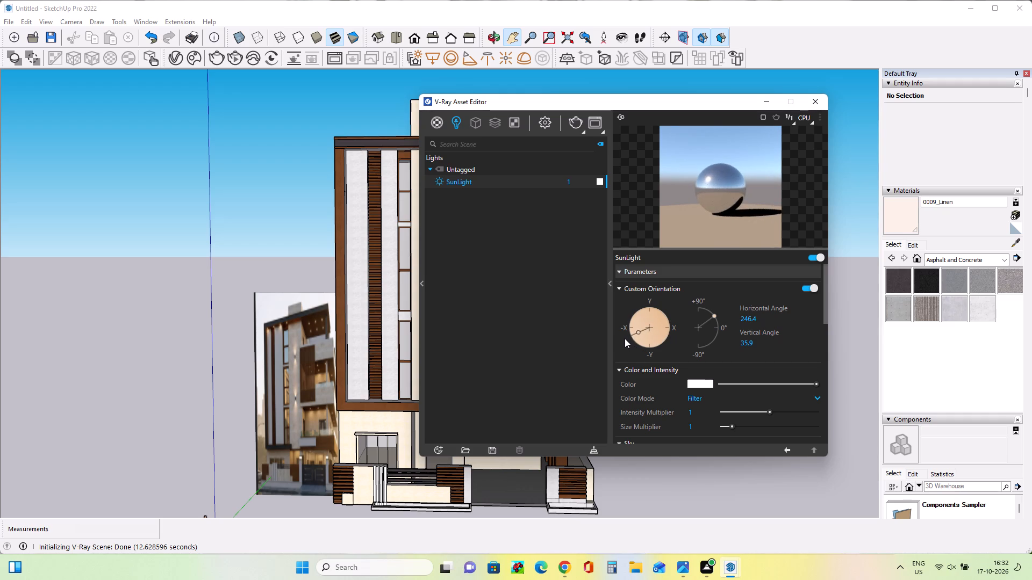
left_click_drag(625, 338, 627, 340)
left_click_drag(627, 340, 628, 341)
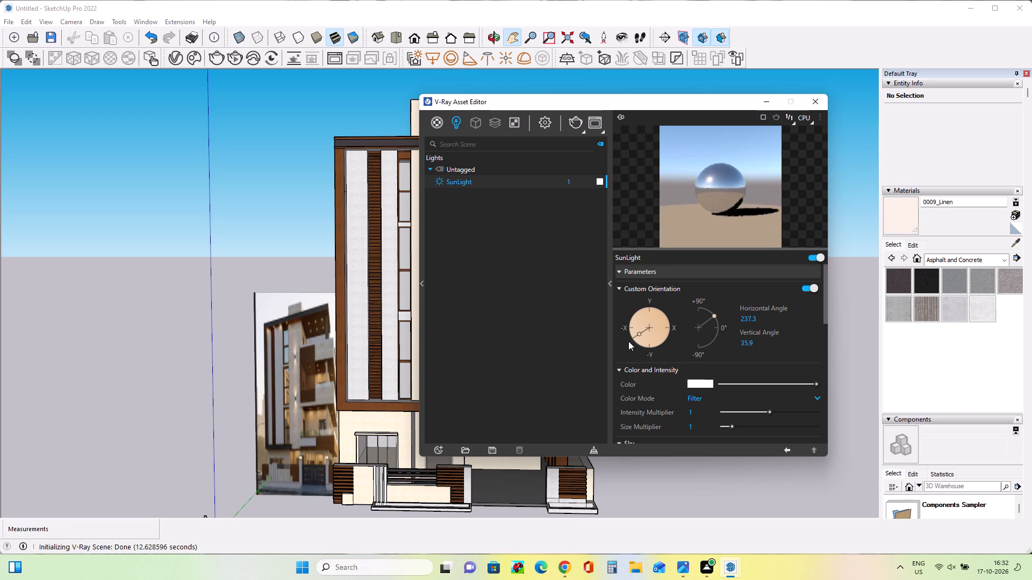
left_click_drag(628, 341, 628, 339)
left_click_drag(628, 339, 630, 340)
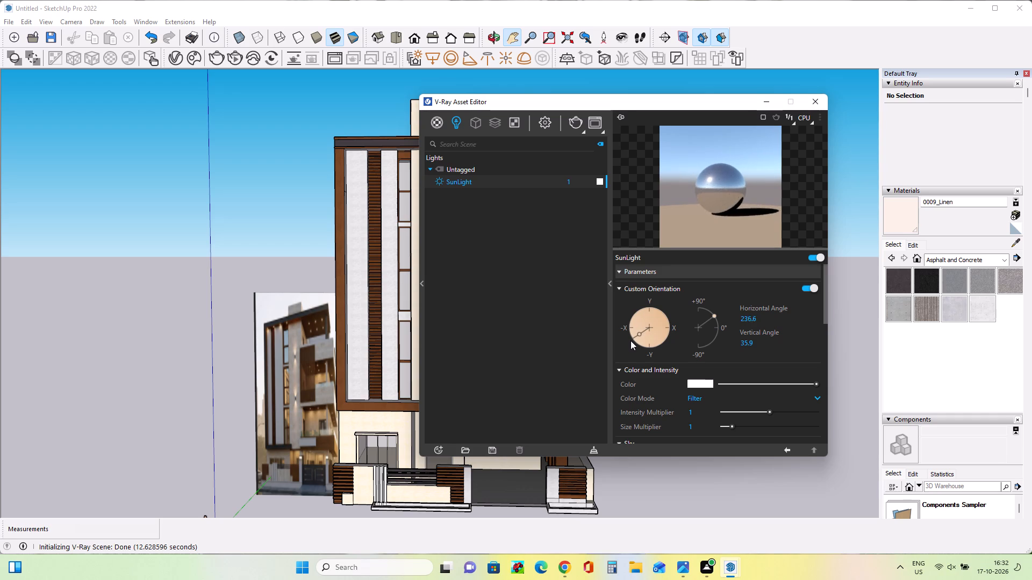
left_click_drag(630, 340, 630, 341)
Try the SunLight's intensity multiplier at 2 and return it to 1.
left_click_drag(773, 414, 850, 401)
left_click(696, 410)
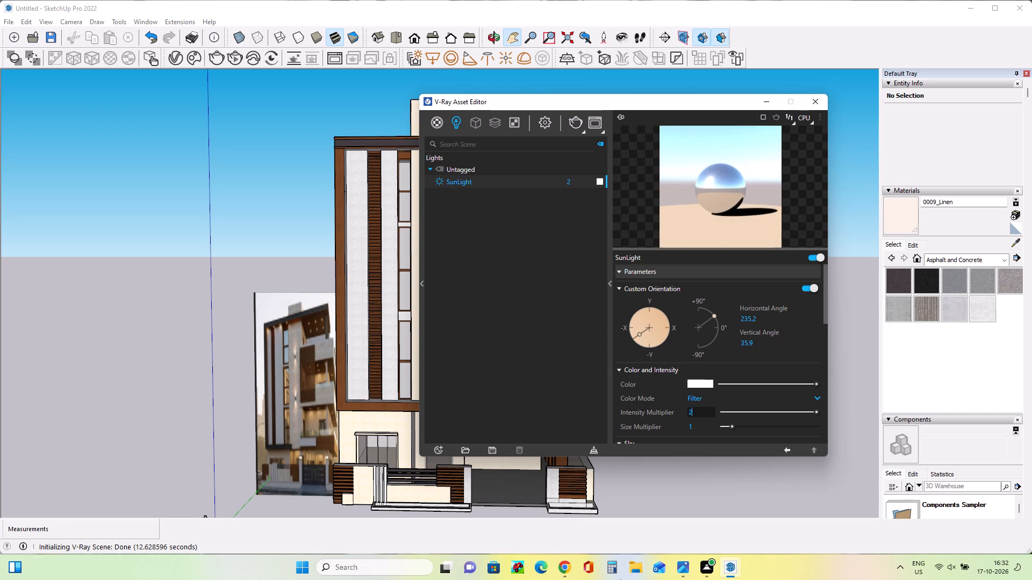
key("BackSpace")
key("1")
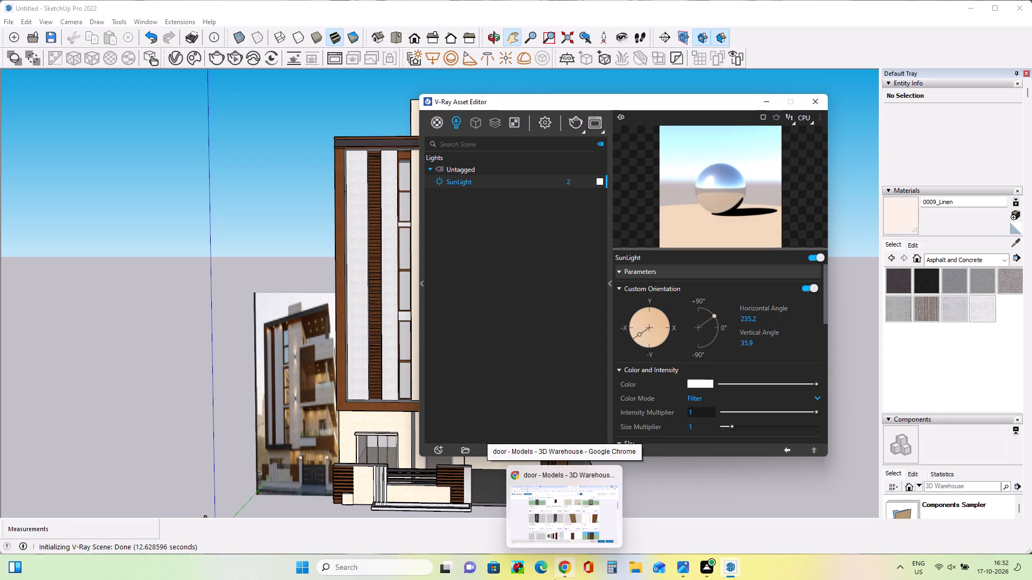
Set the SunLight's size multiplier to 5.
left_click(701, 426)
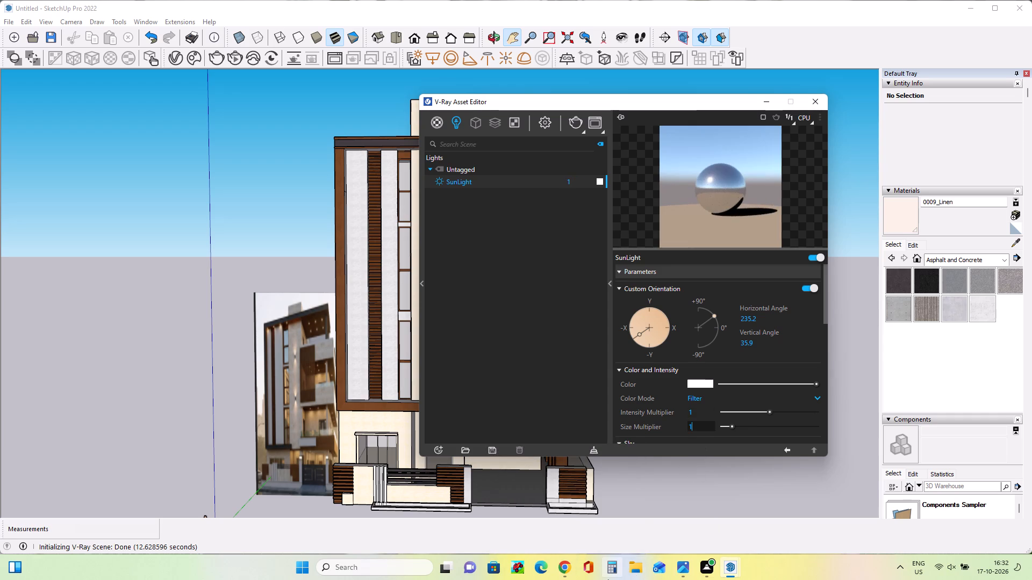
key("BackSpace")
key("5")
left_click(534, 333)
Add a Light Mix render element and group it by Group Instances.
left_click(493, 121)
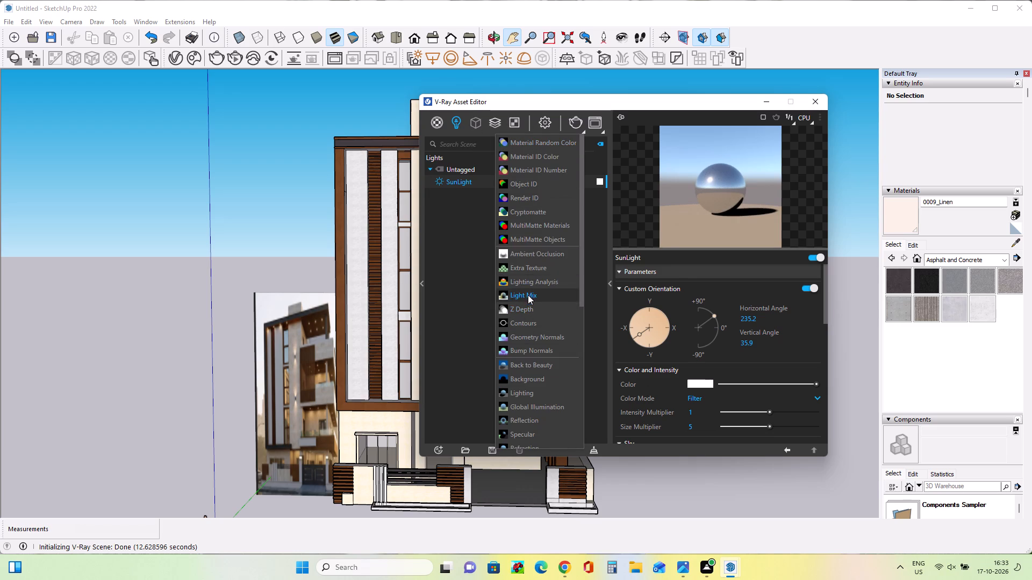
left_click(528, 295)
left_click(704, 289)
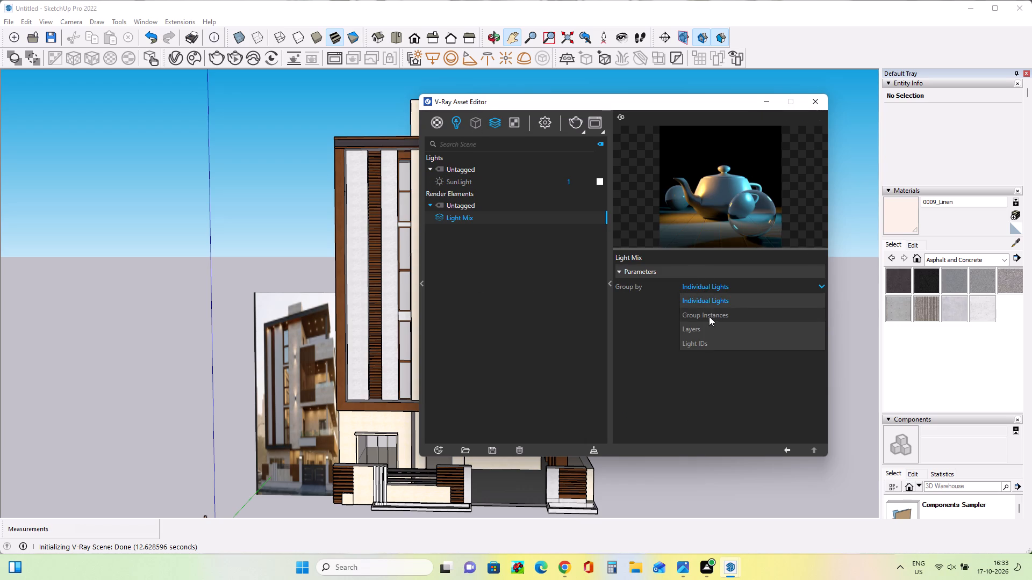
left_click(709, 317)
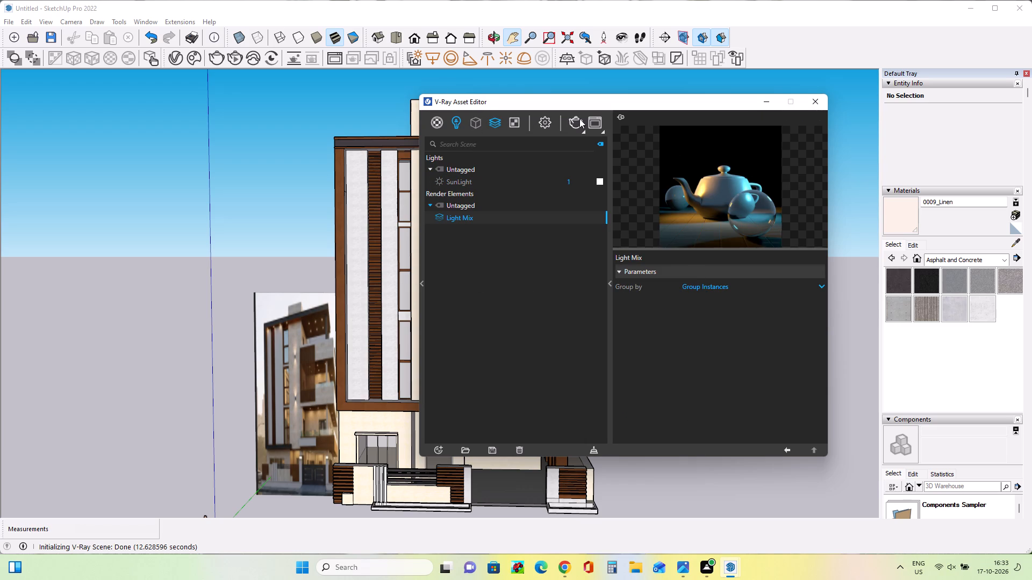
Render the front facade view with V-Ray and inspect the image enlarged in the frame buffer.
left_click(579, 119)
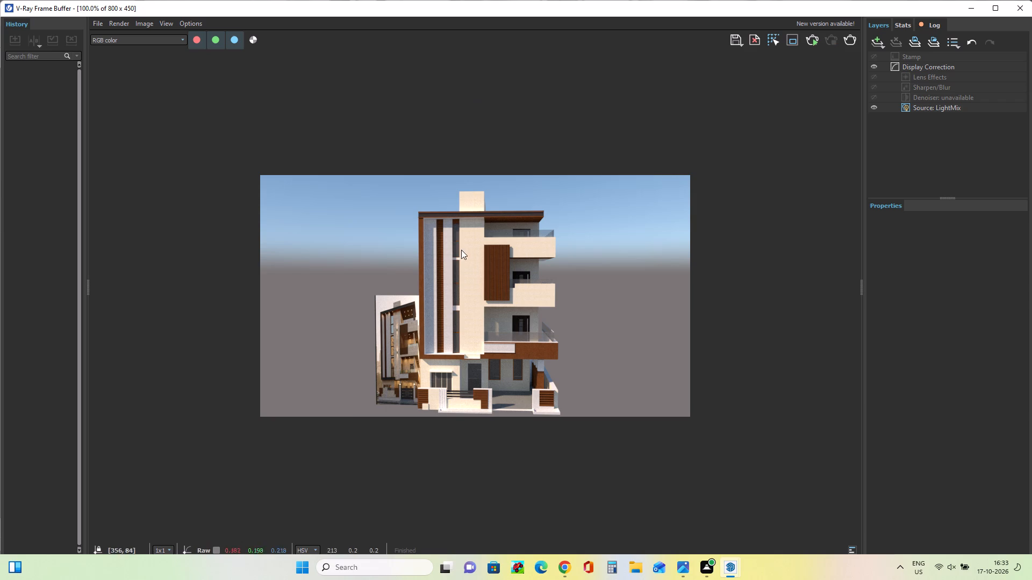
scroll(483, 385, "up", 1)
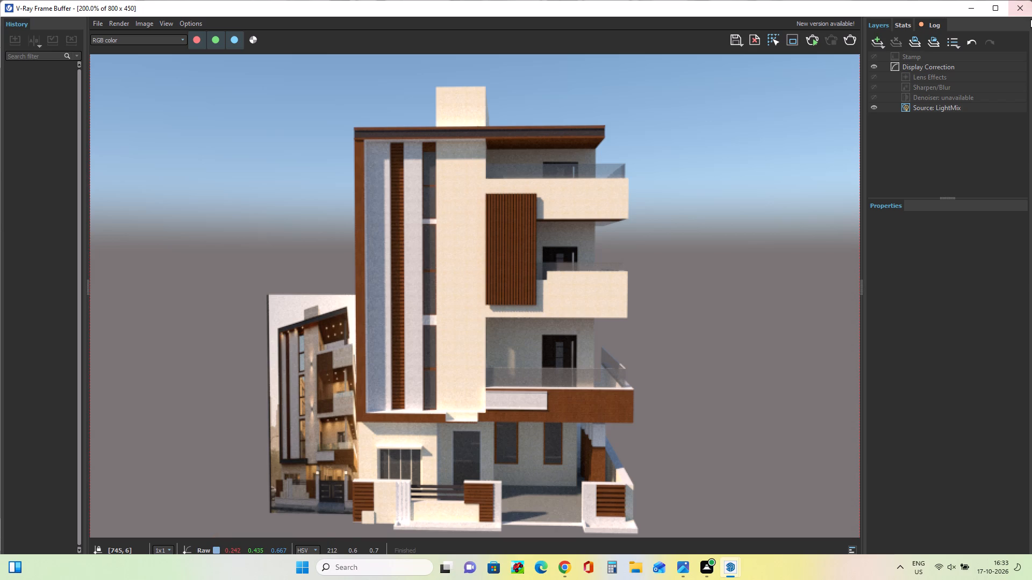
Add an Exposure correction layer to the rendered image in the V-Ray Frame Buffer.
left_click(876, 41)
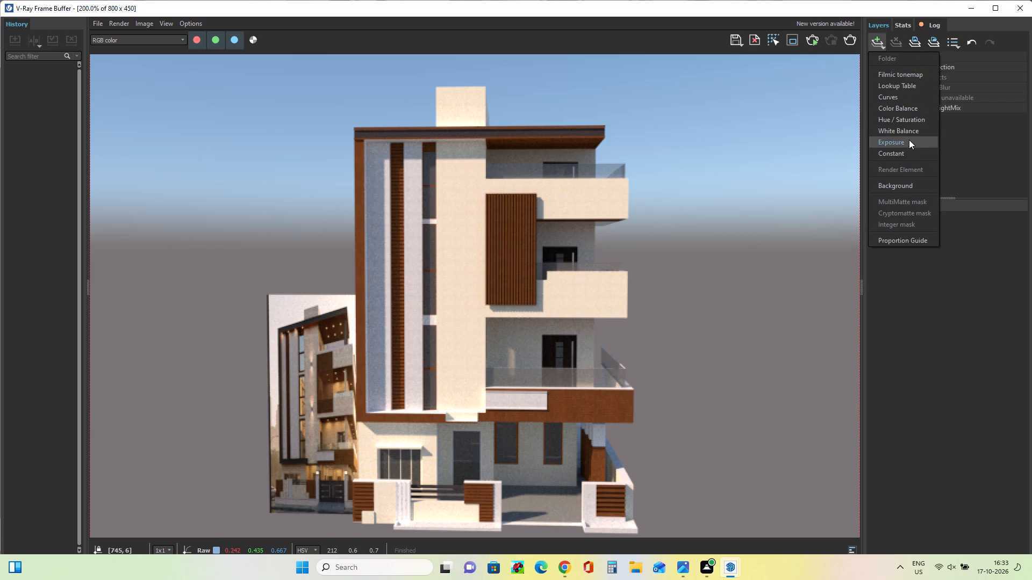
left_click(909, 141)
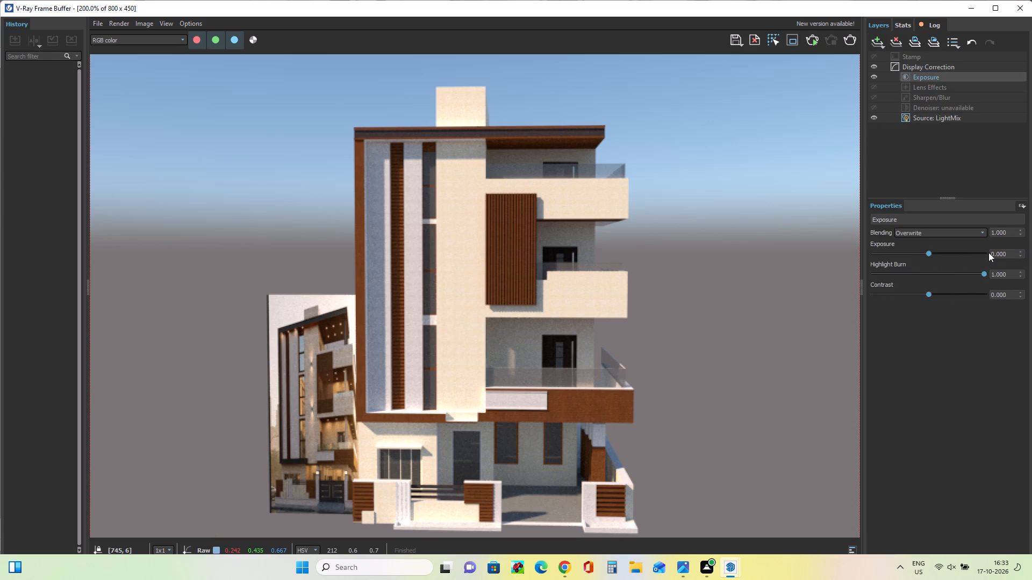
left_click(1022, 208)
left_click(958, 210)
Add a second Exposure correction layer above the first one.
left_click(876, 41)
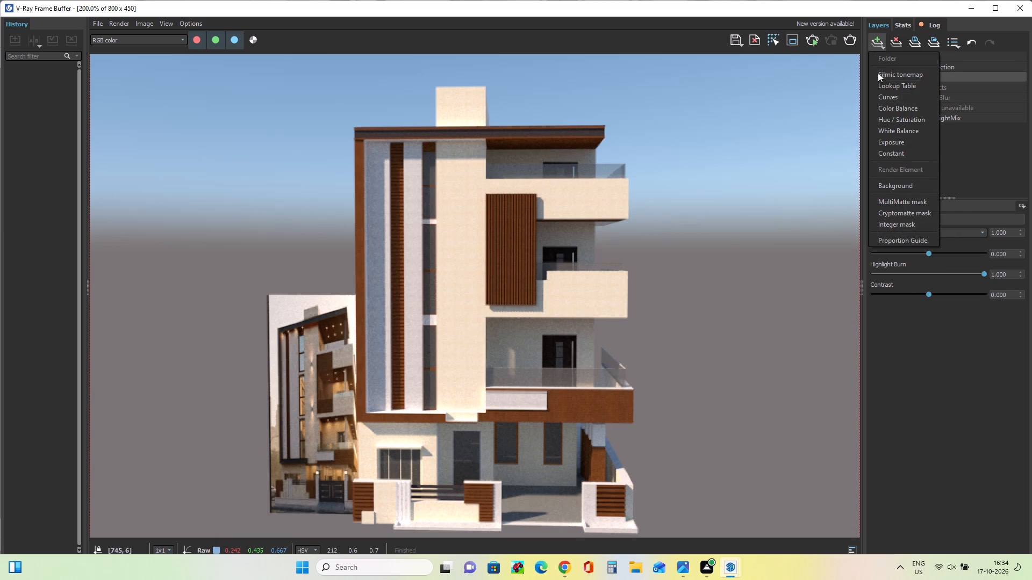
left_click(888, 144)
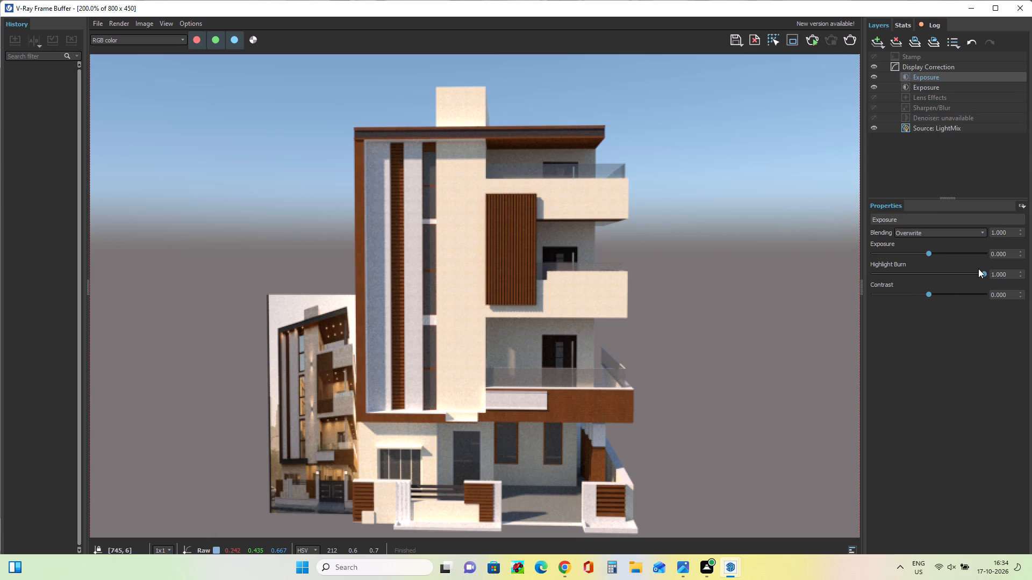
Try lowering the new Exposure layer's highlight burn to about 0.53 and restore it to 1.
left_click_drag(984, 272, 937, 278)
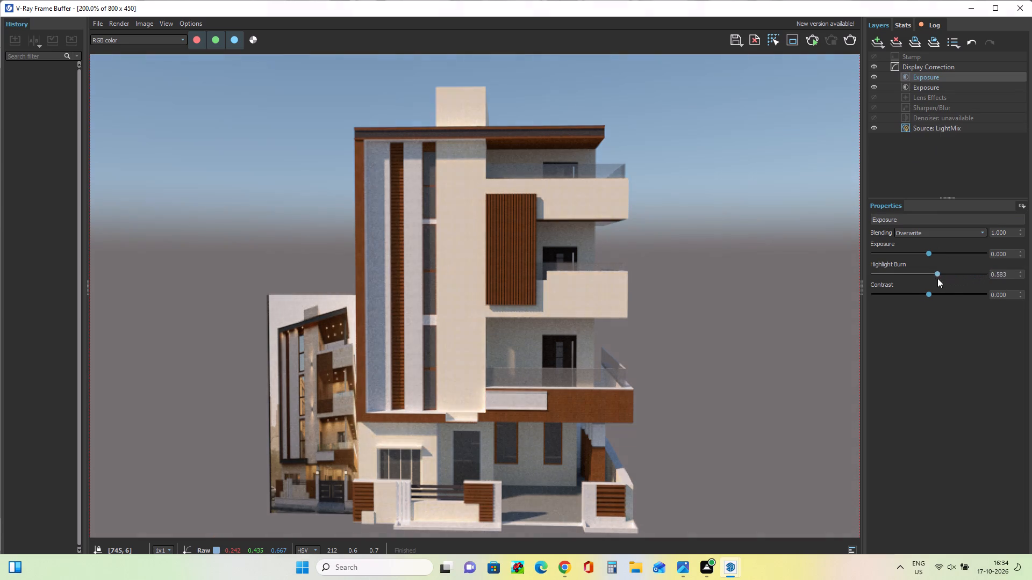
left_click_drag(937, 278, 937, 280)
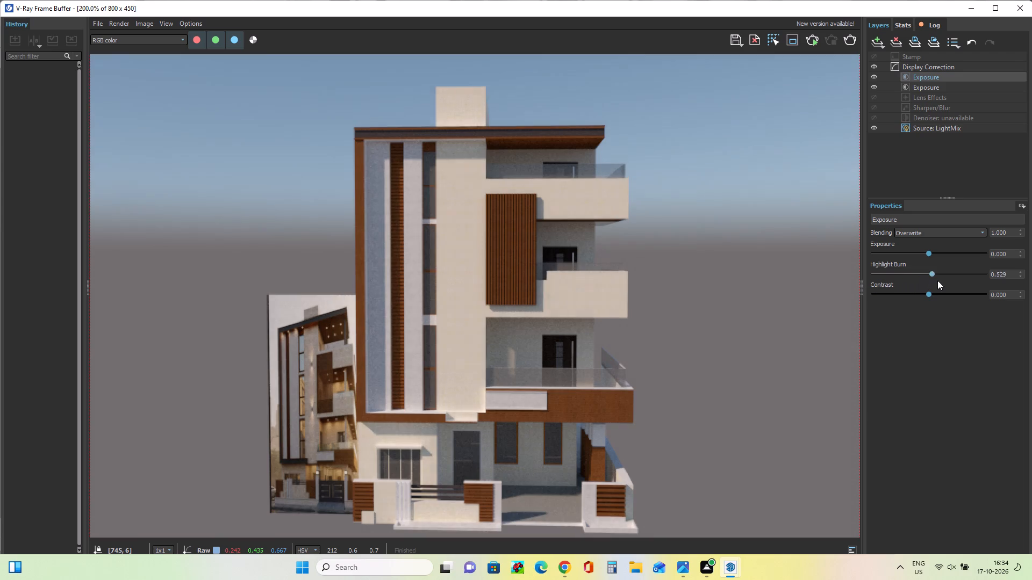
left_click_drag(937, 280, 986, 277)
Set the top Exposure layer's contrast to about 0.058 and its exposure to about 0.194.
left_click(931, 294)
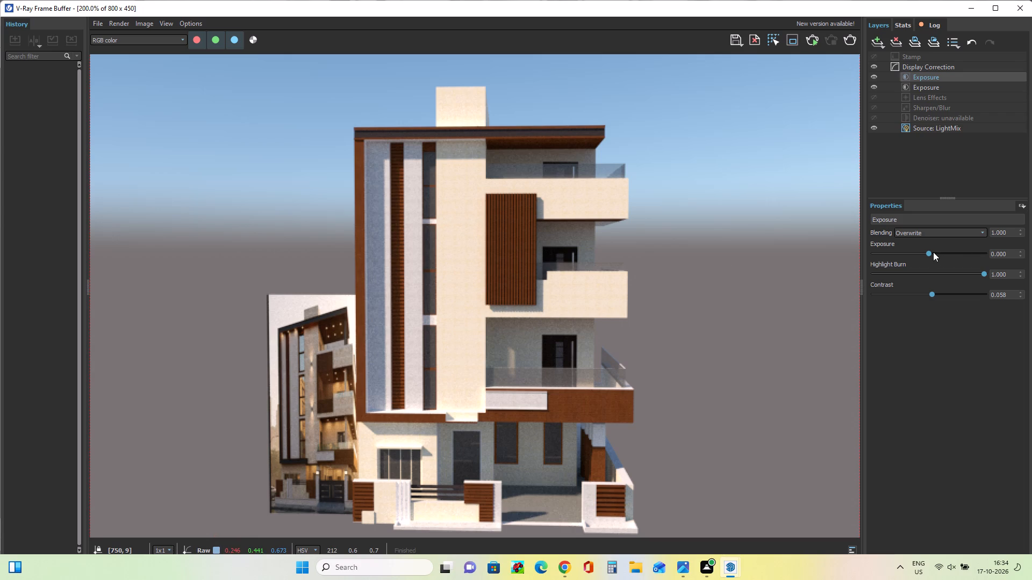
left_click_drag(923, 252, 926, 252)
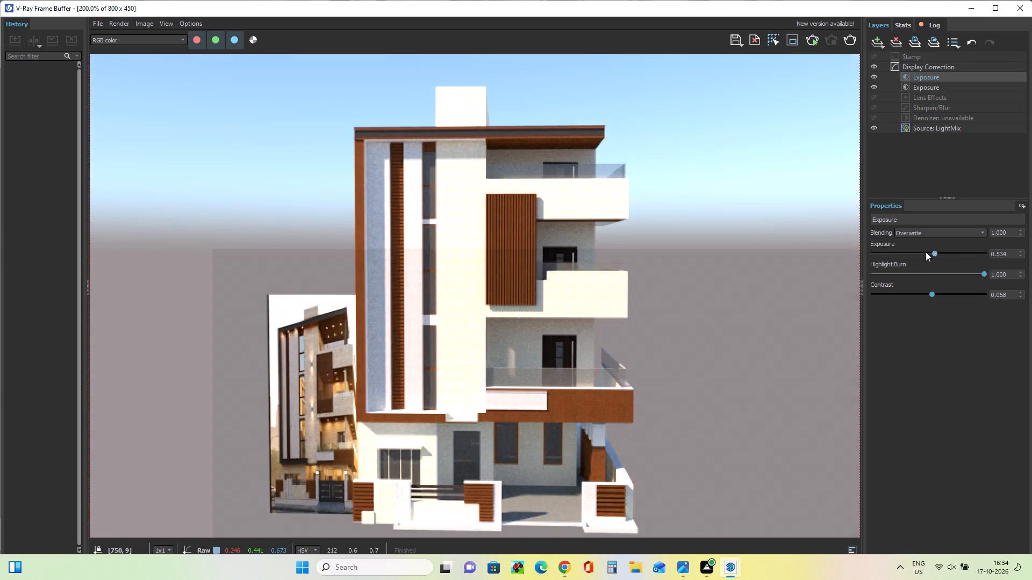
left_click_drag(926, 252, 931, 252)
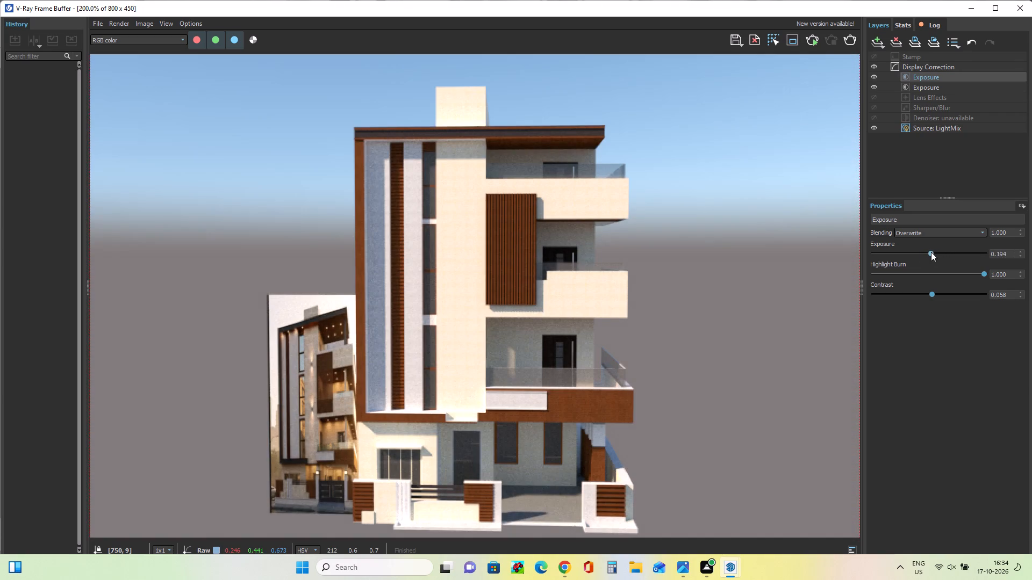
Raise the top Exposure layer's exposure to about 0.291, then close the frame buffer and the V-Ray Asset Editor.
left_click_drag(931, 252, 932, 252)
left_click(1031, 8)
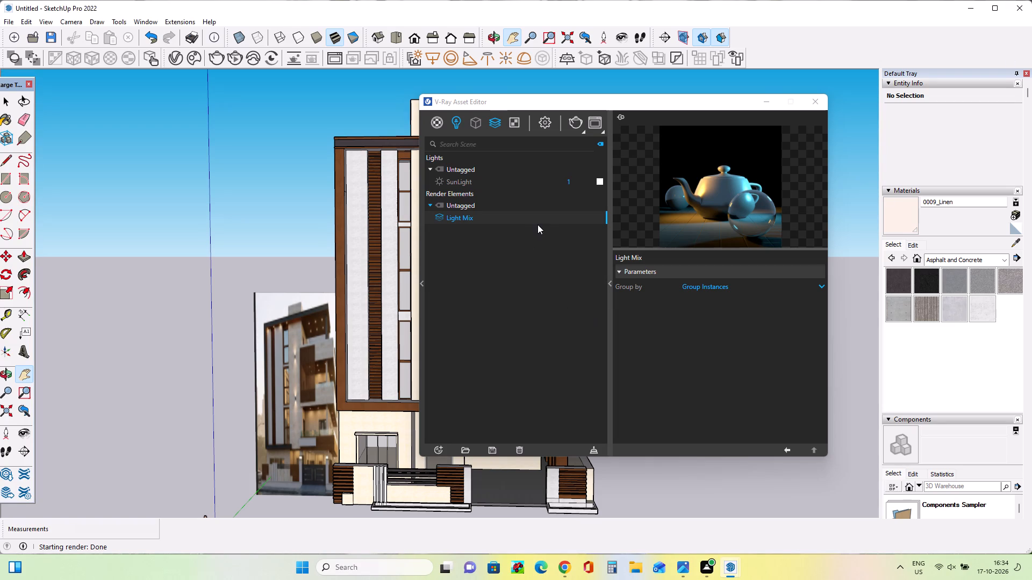
left_click(809, 106)
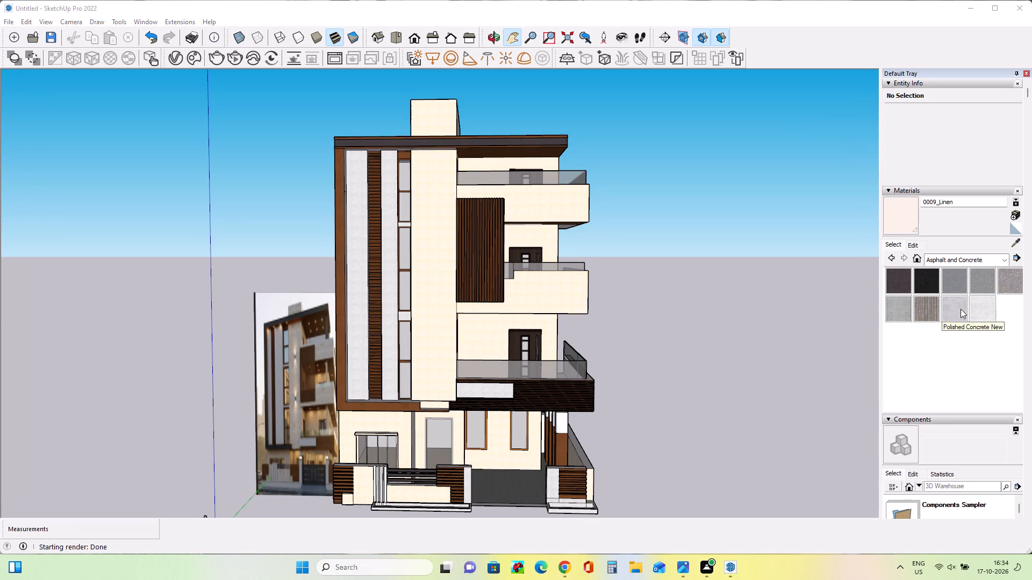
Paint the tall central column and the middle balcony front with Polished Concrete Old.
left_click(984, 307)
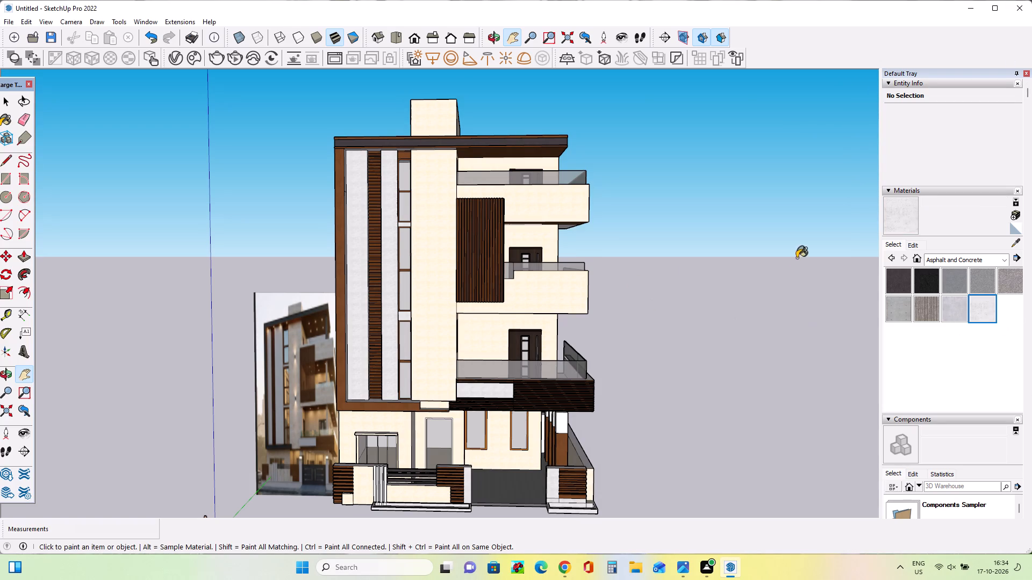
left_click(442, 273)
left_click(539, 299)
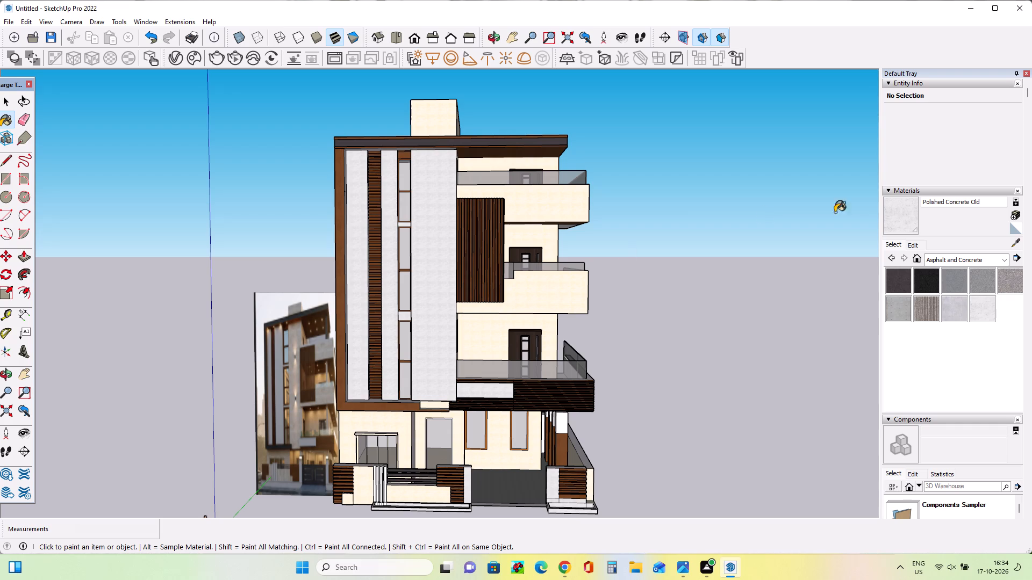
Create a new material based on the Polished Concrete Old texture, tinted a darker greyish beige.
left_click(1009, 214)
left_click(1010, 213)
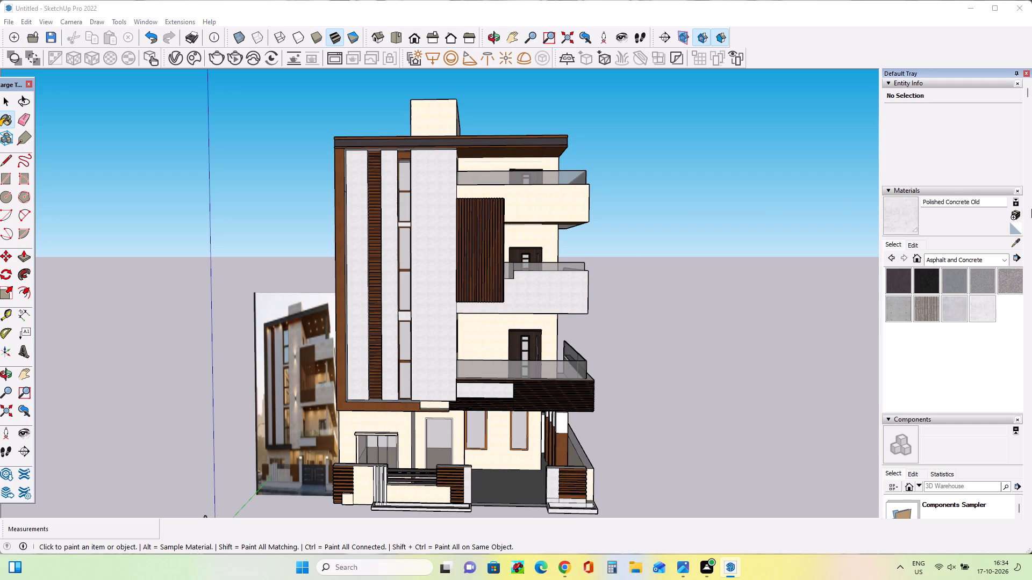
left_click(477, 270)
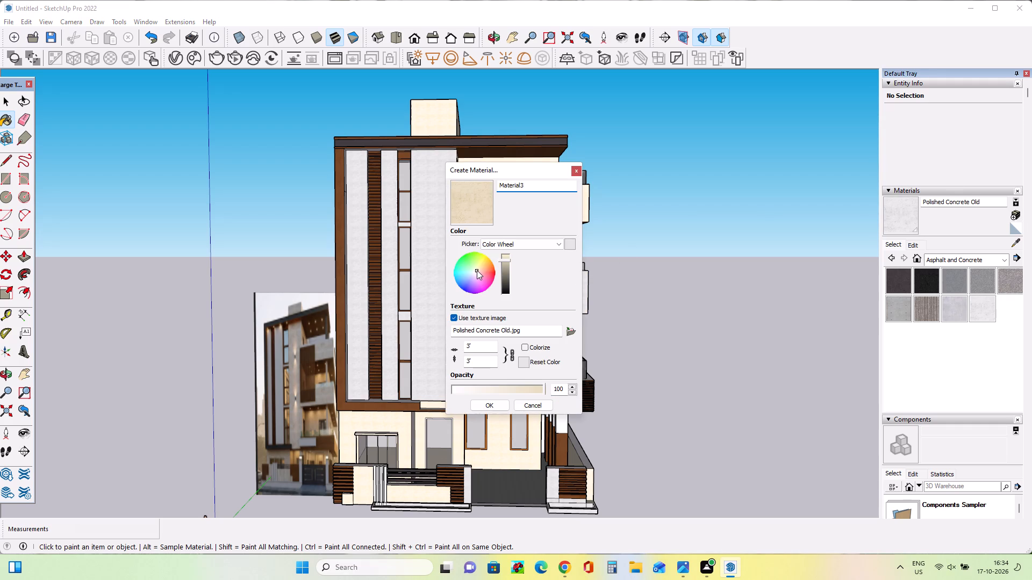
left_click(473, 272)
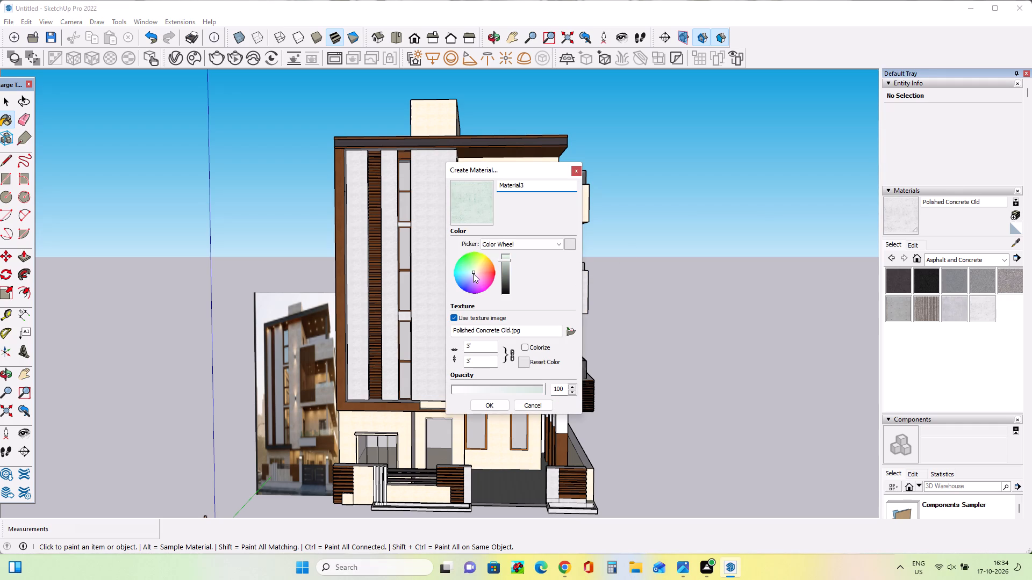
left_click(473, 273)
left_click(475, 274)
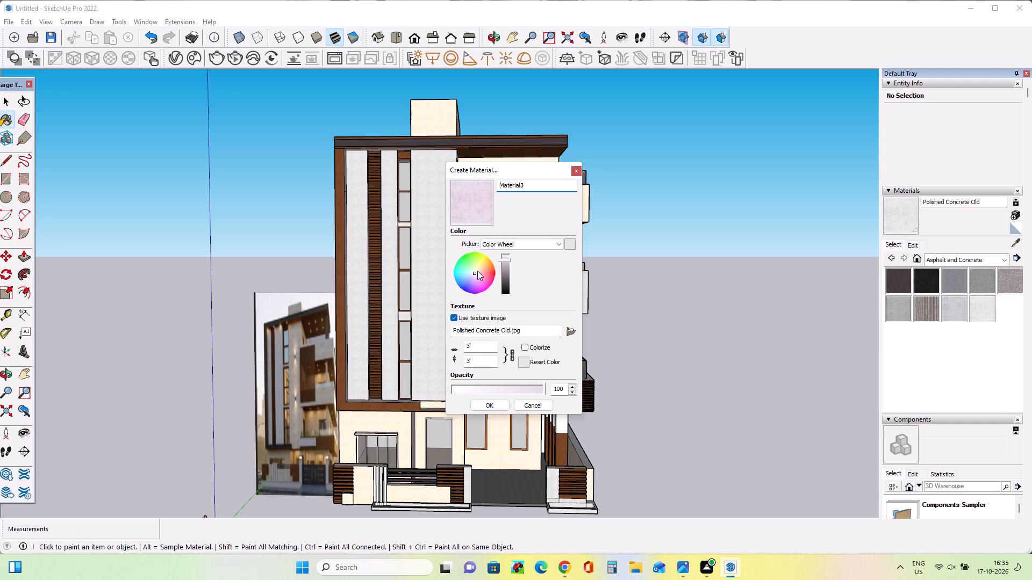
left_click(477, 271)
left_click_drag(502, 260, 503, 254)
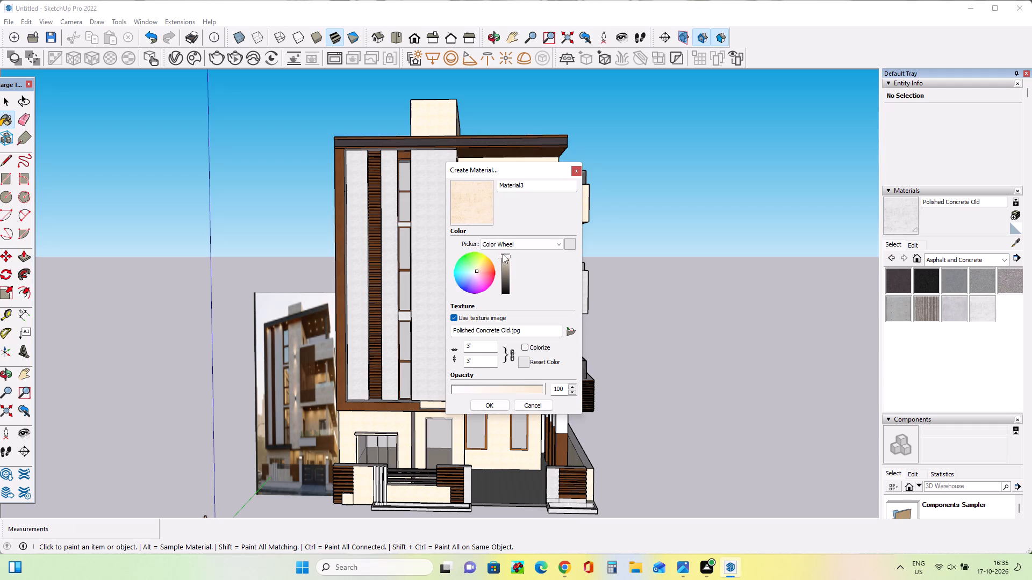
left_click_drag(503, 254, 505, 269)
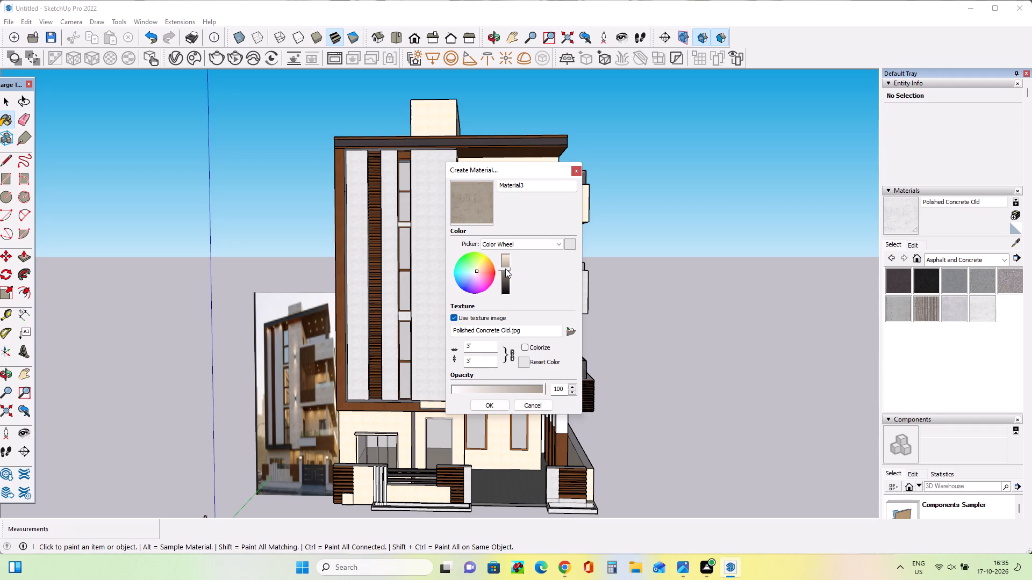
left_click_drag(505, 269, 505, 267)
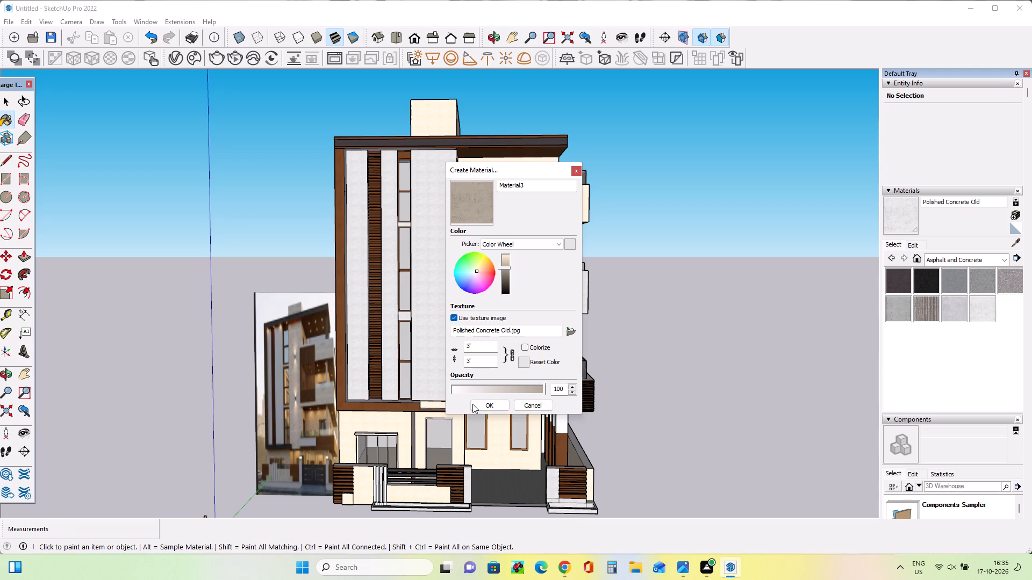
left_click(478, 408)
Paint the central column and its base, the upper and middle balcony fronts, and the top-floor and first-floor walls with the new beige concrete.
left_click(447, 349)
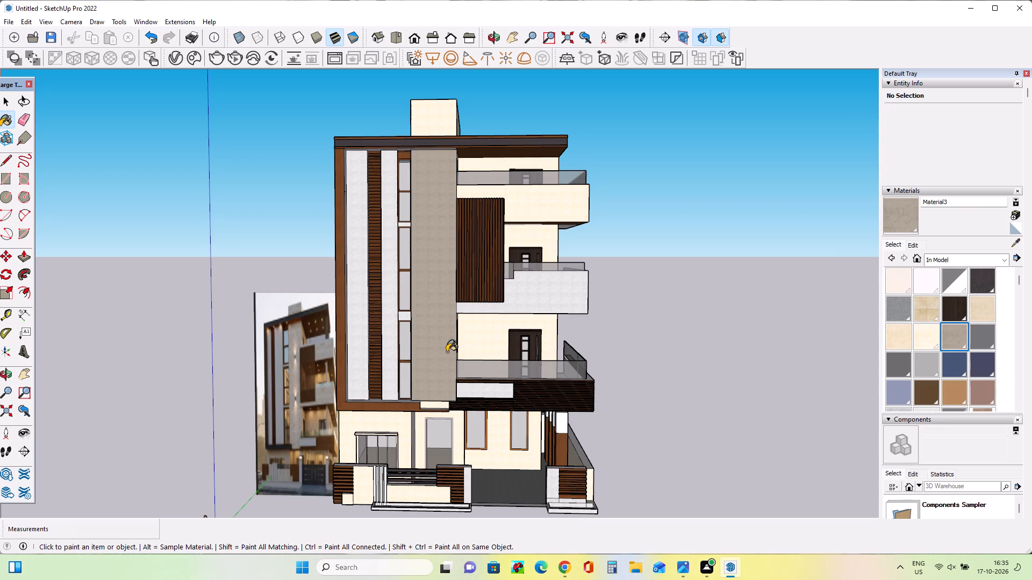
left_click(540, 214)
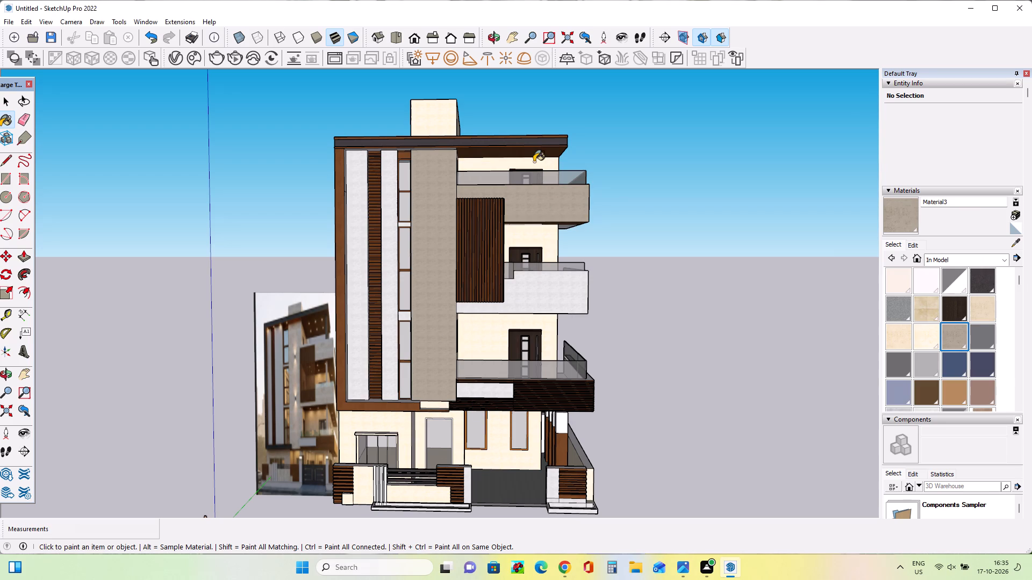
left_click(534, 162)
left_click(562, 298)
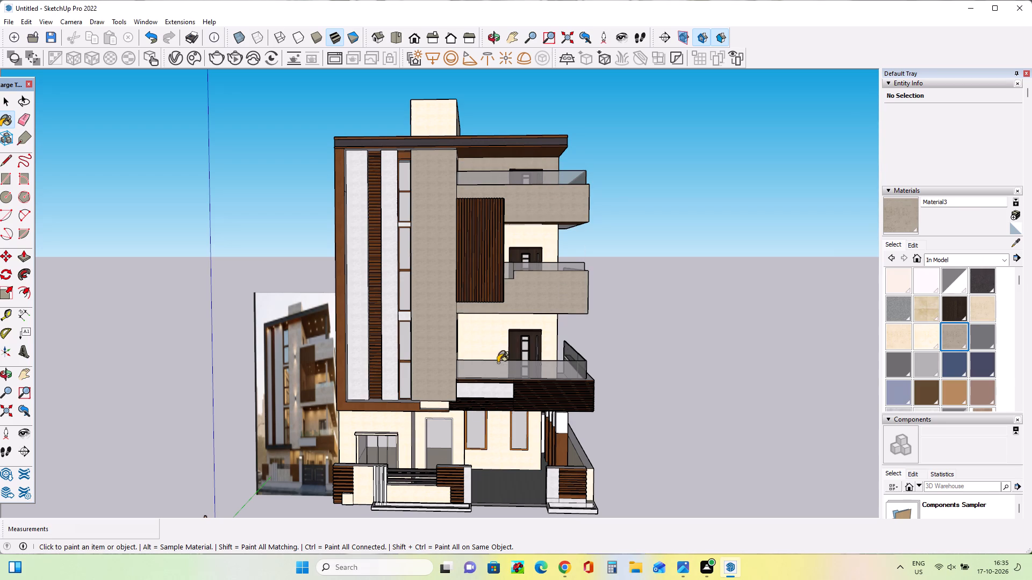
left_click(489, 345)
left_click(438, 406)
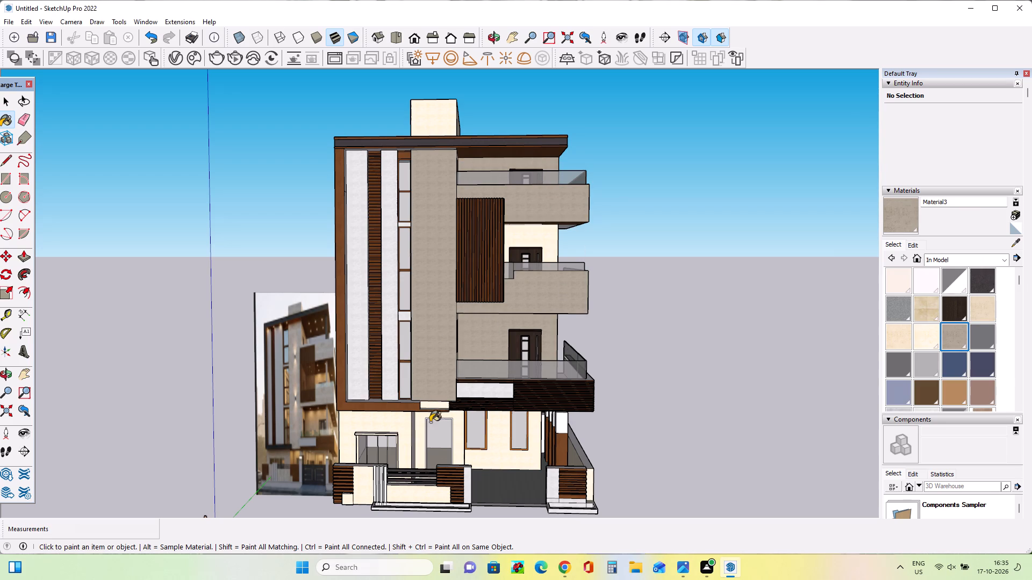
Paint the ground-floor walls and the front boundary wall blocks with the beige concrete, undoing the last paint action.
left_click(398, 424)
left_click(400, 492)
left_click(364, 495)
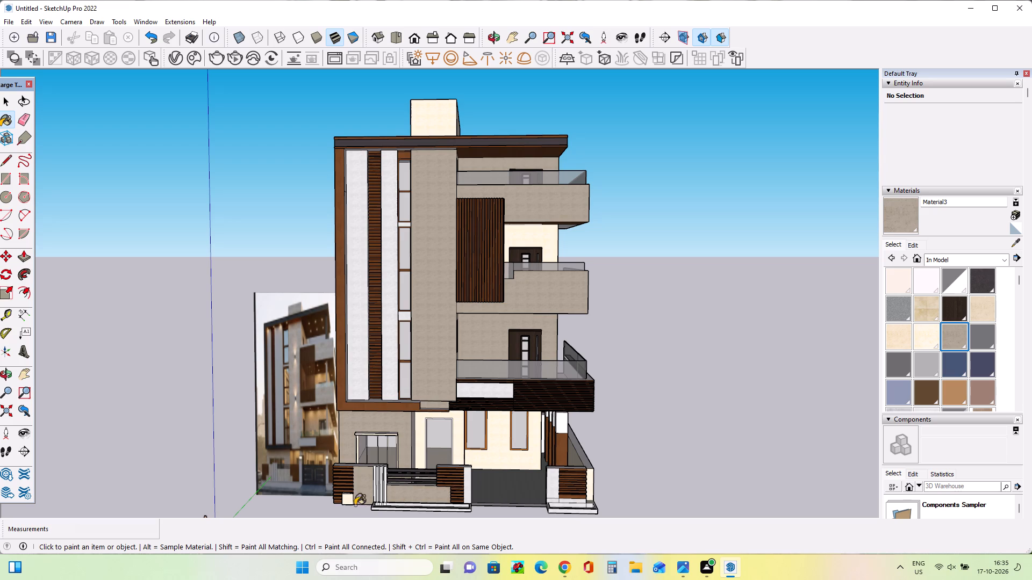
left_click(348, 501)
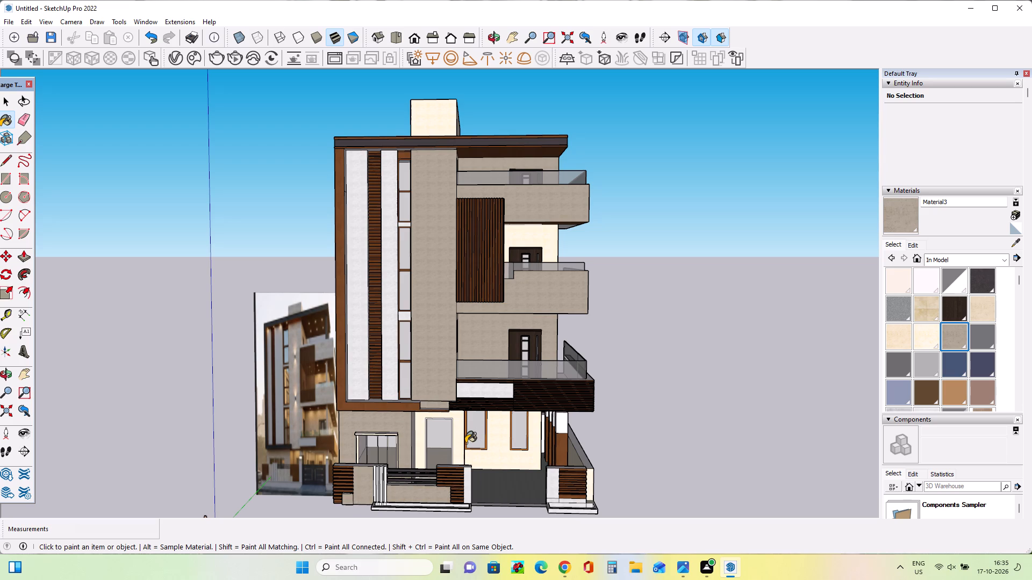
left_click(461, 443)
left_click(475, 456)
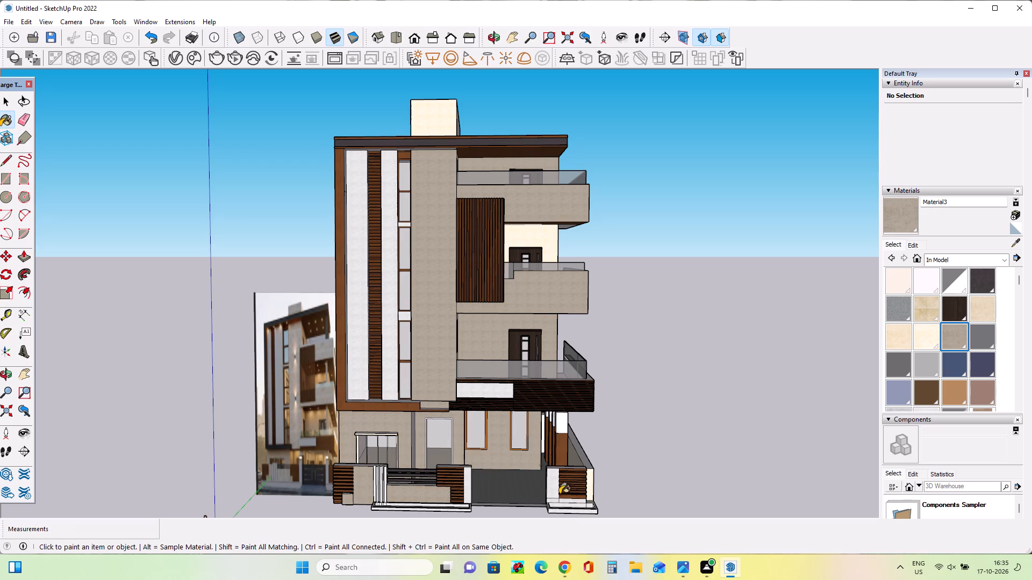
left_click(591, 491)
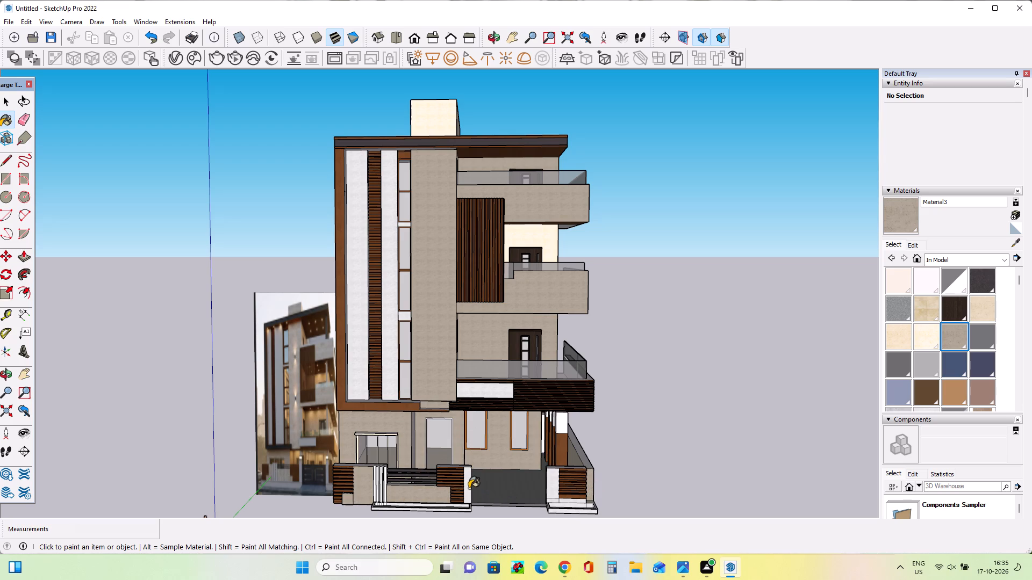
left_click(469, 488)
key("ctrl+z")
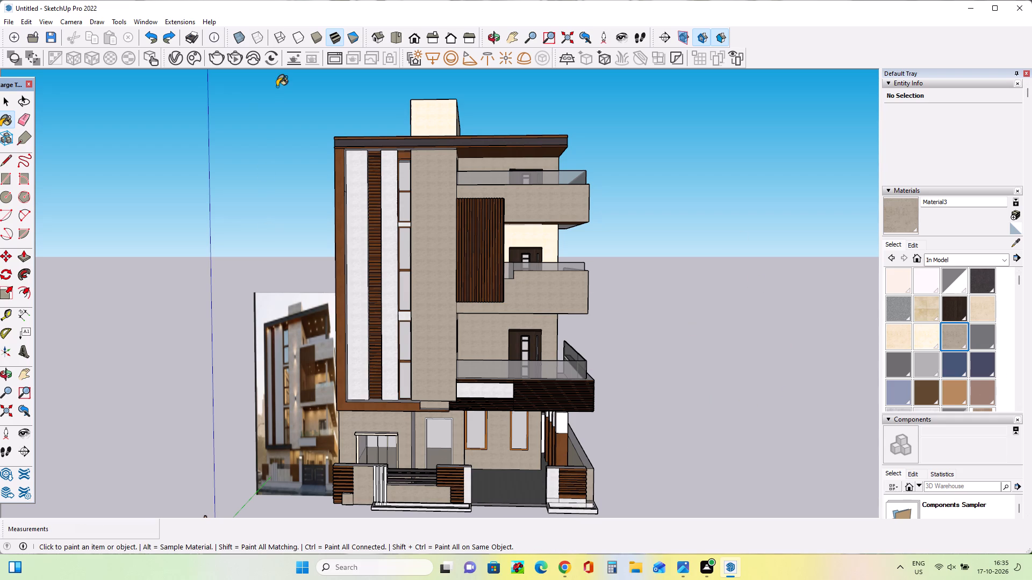
Render the repainted facade with V-Ray to check the beige concrete, then close the frame buffer.
left_click(215, 62)
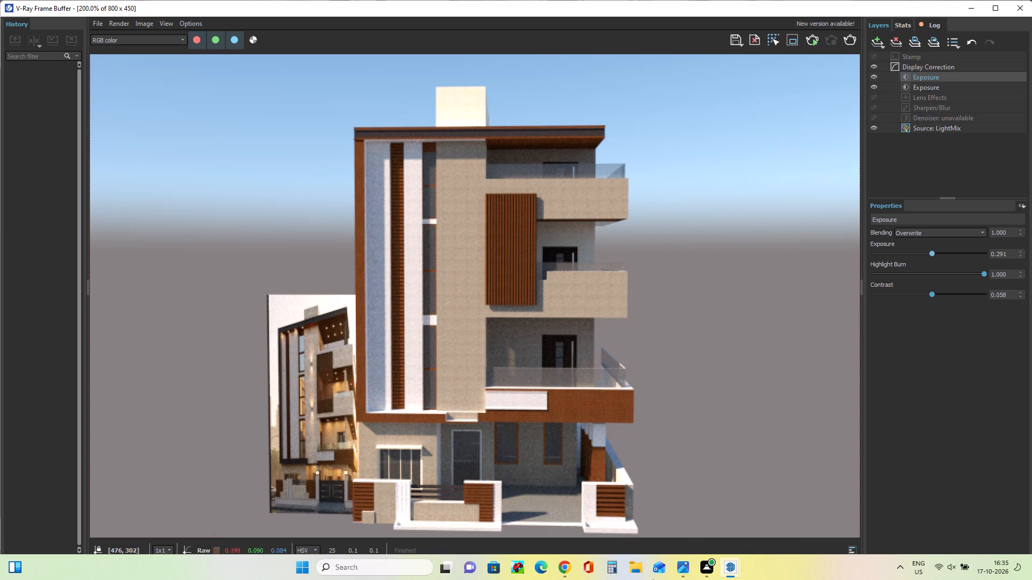
left_click(1024, 6)
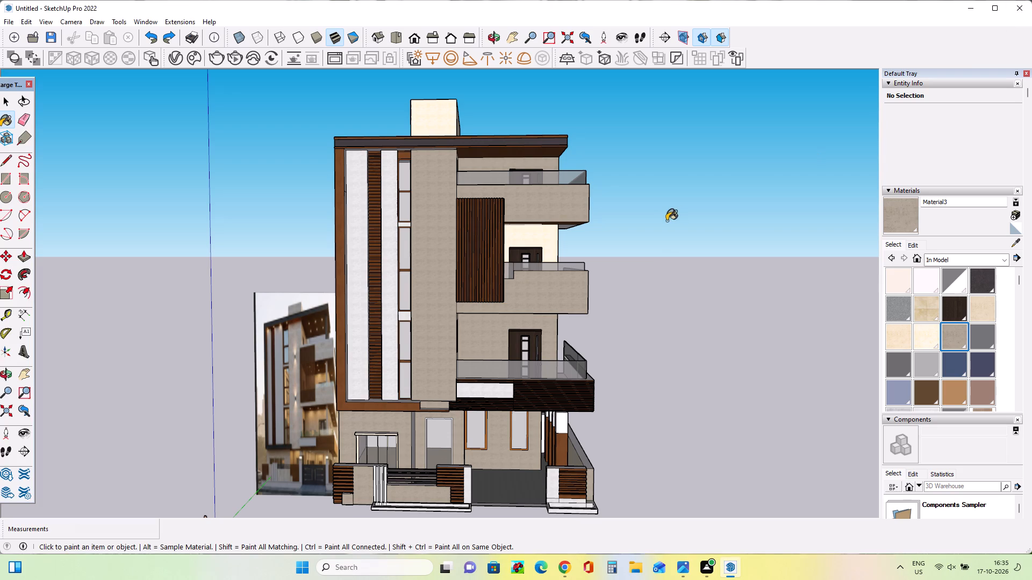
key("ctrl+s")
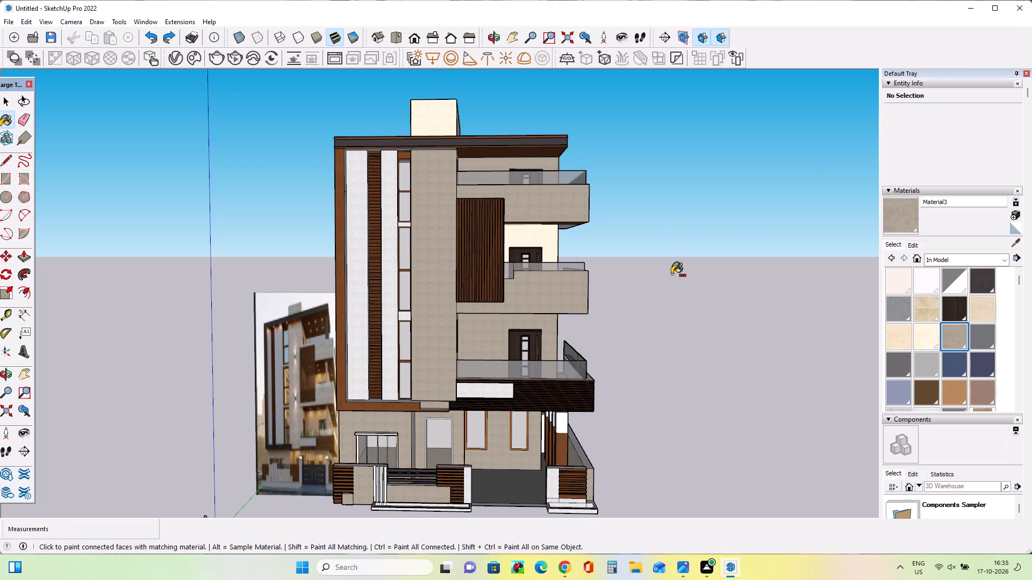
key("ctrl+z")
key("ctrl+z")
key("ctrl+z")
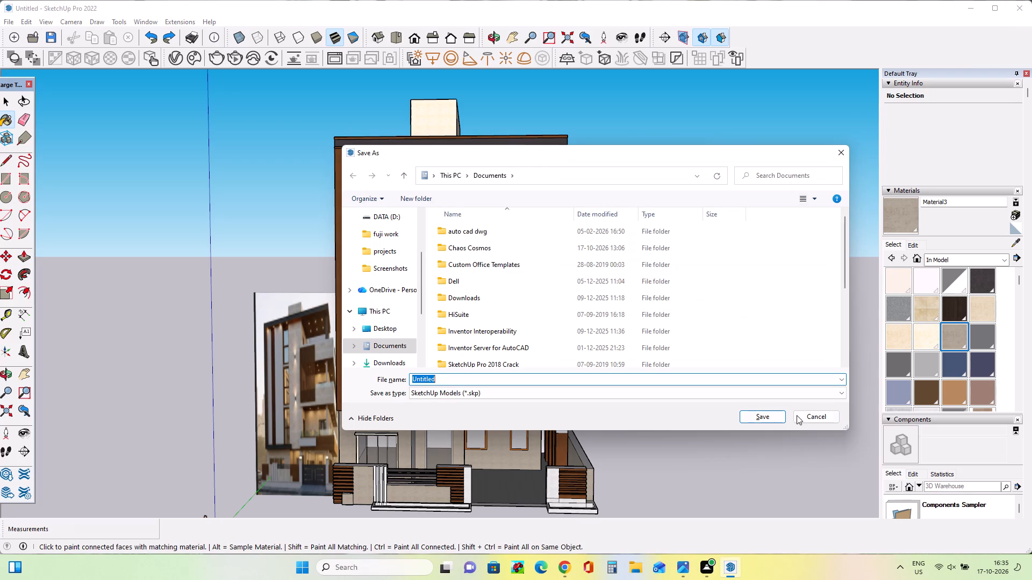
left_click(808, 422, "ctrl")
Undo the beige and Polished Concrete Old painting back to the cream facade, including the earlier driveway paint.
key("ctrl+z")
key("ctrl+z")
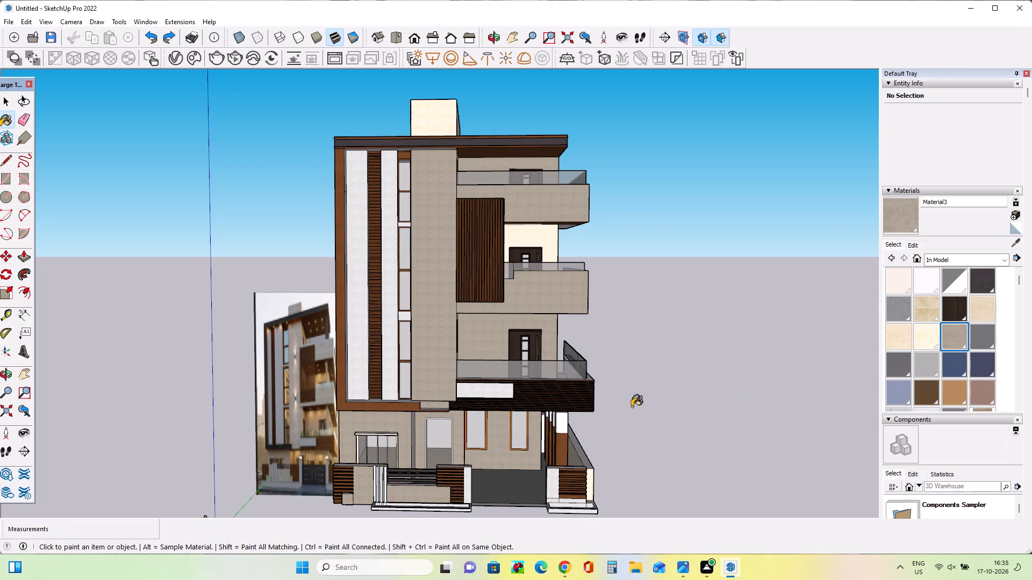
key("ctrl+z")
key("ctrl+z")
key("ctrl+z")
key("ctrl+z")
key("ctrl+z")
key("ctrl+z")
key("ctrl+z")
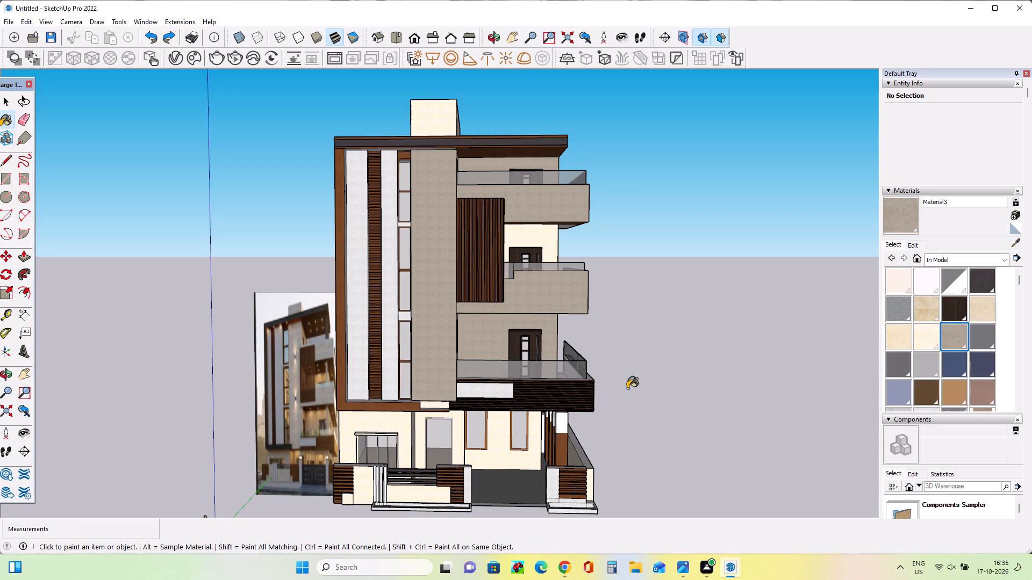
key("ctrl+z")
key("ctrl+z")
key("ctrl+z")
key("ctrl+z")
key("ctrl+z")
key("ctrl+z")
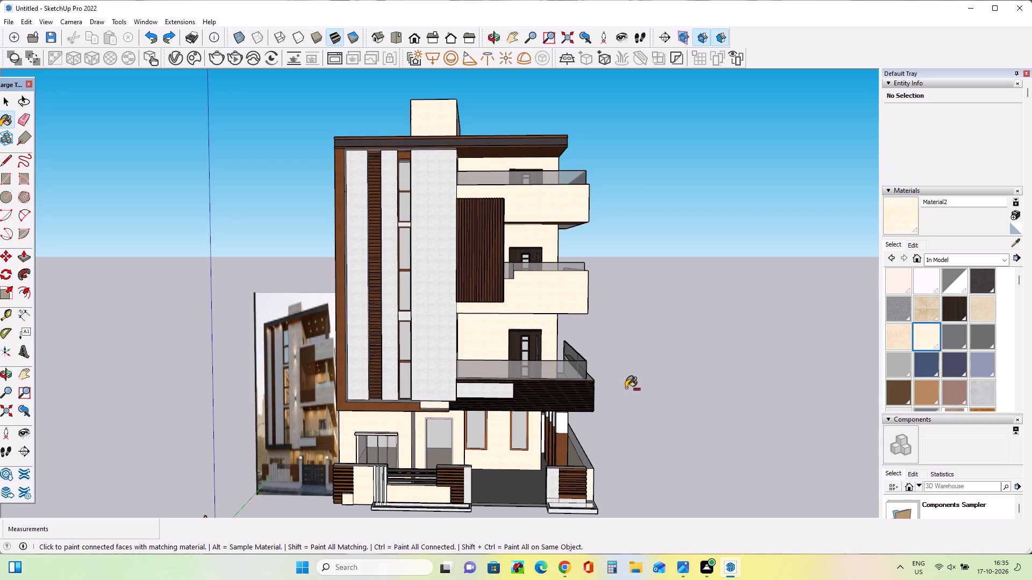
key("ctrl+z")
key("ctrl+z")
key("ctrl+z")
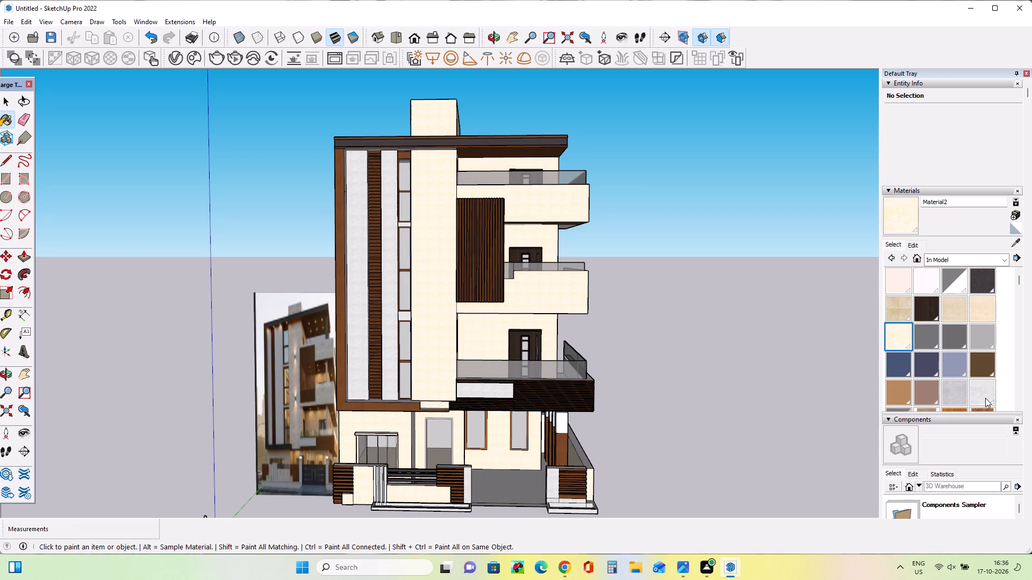
Paint the driveway floor behind the gate opening with Polished Concrete New from the model's materials.
left_click(960, 393)
left_click(524, 484)
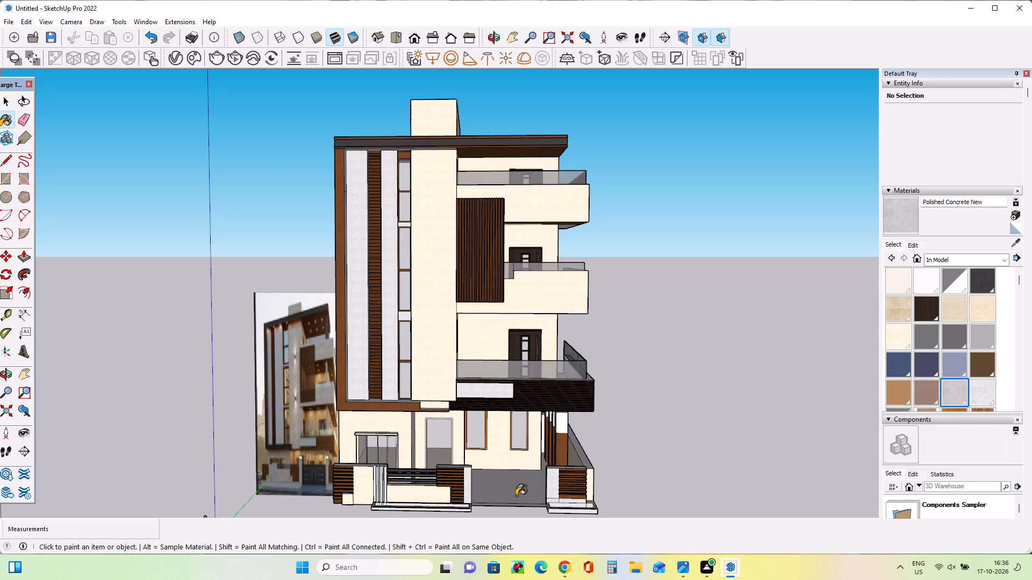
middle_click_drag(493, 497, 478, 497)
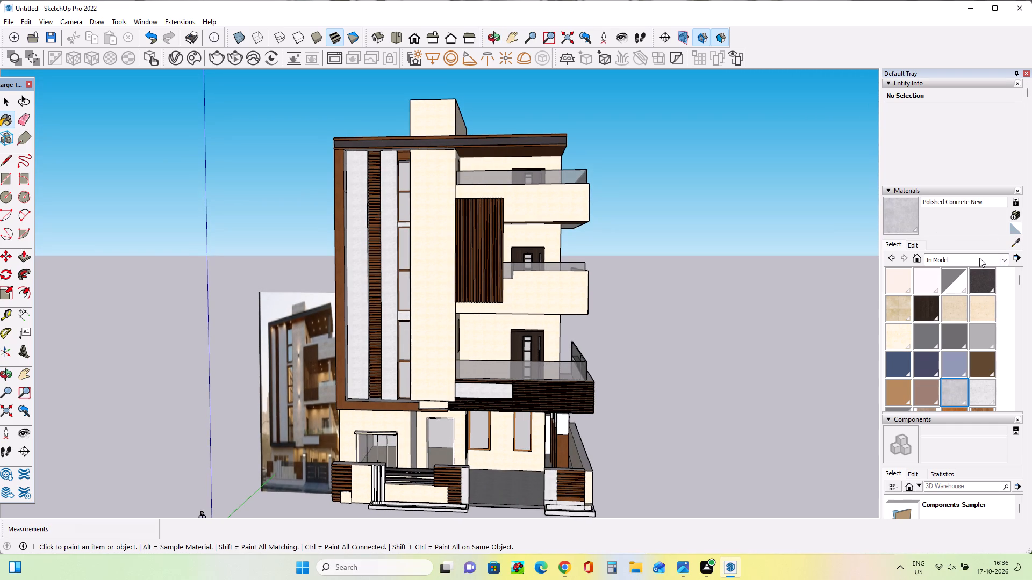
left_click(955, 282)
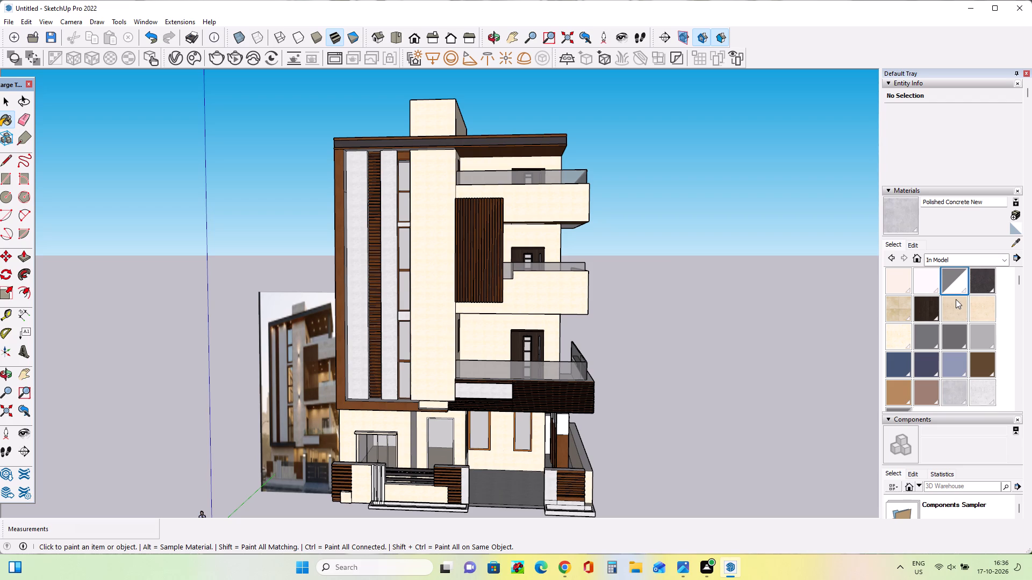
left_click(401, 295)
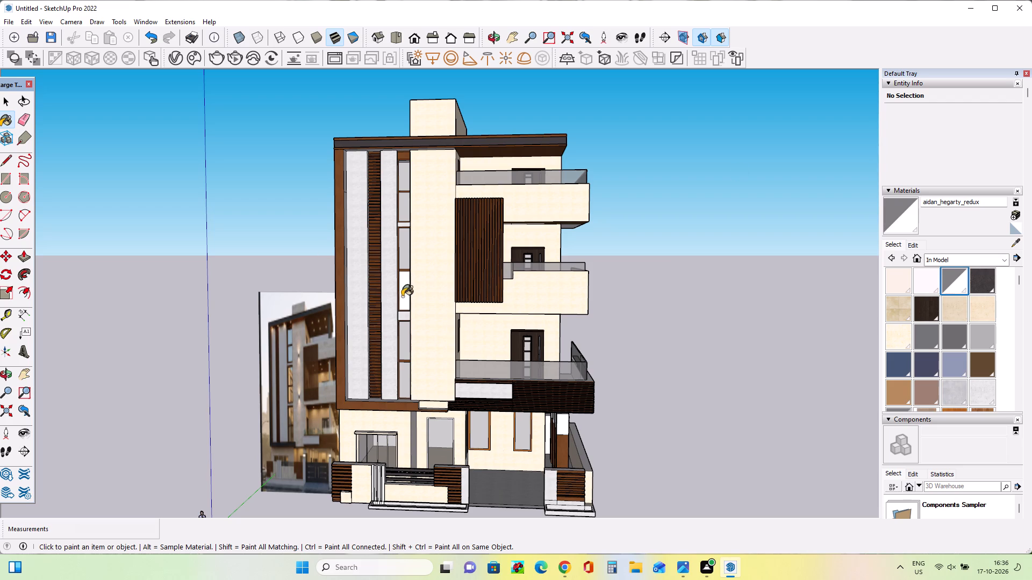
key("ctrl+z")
Create a new material from Blacktop Old 02 in the Asphalt and Concrete collection, tinted a lightened khaki beige.
left_click(997, 259)
scroll(951, 281, "up", 3)
left_click(955, 295)
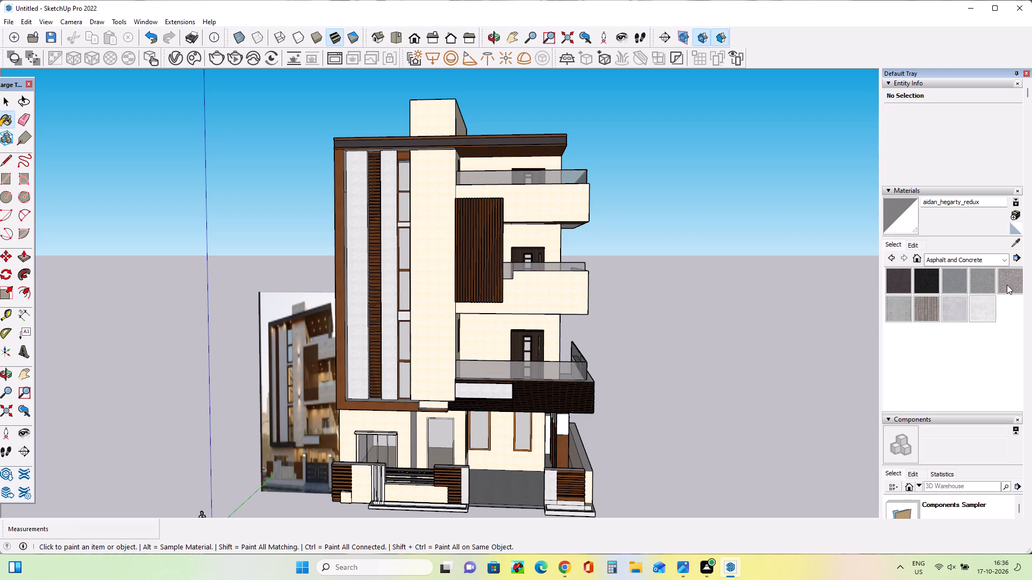
left_click(979, 280)
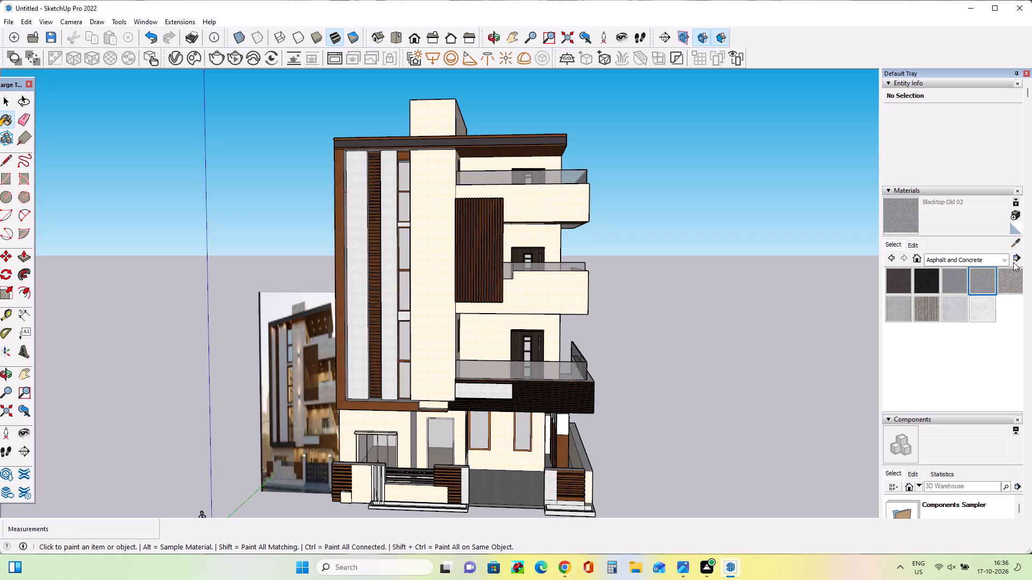
left_click(1013, 215)
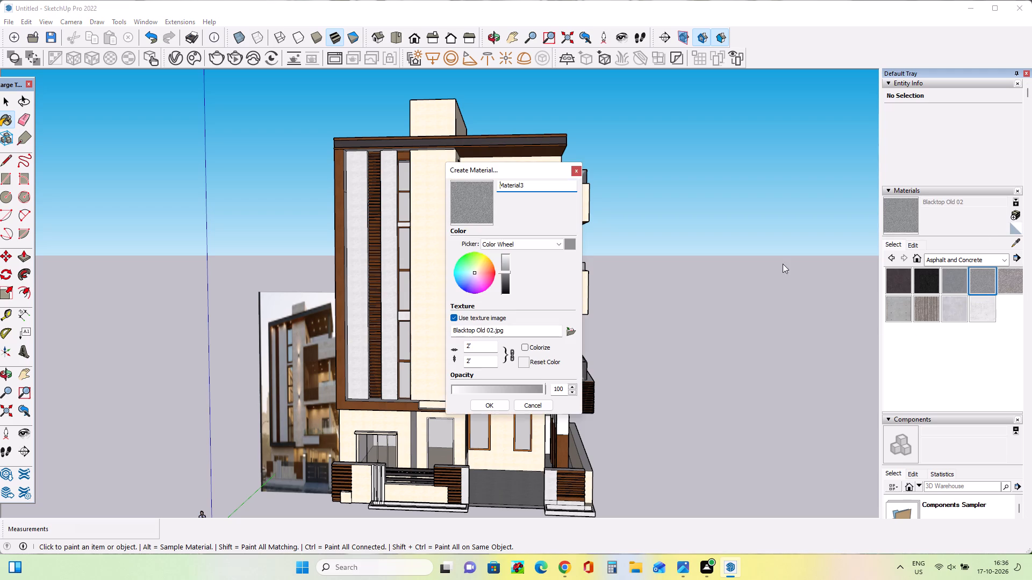
left_click(478, 272)
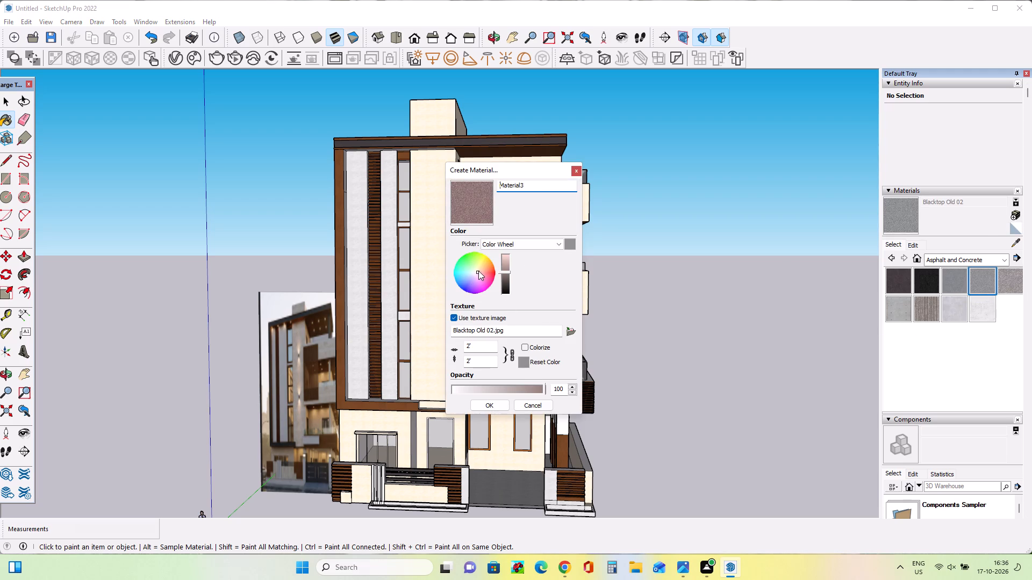
left_click(478, 273)
left_click(477, 271)
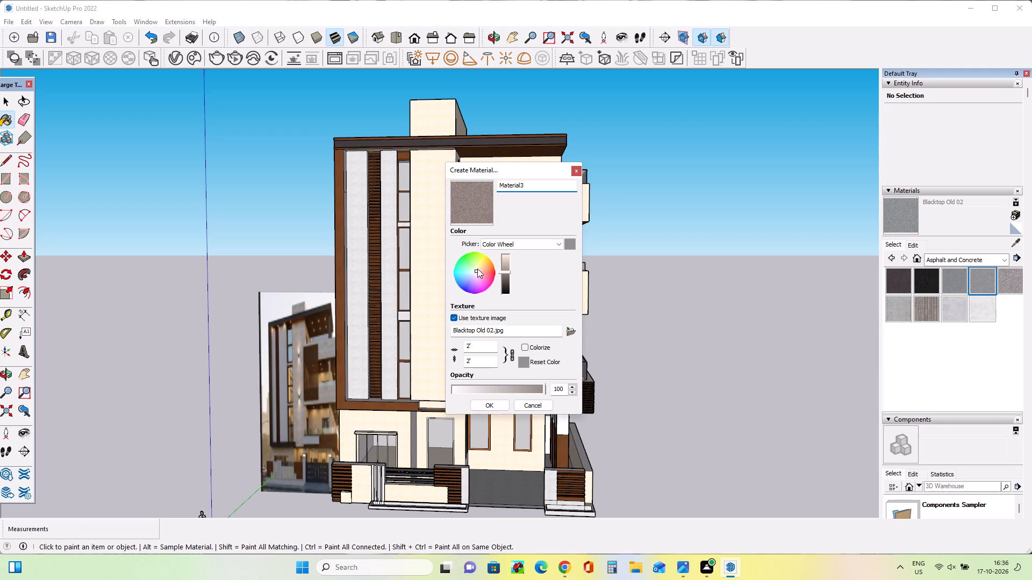
left_click(478, 269)
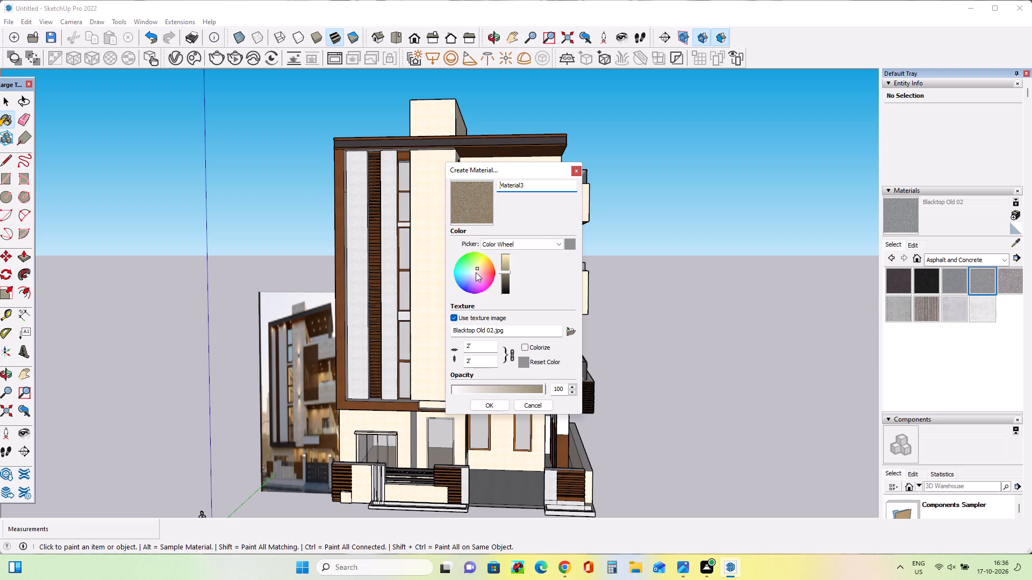
left_click(476, 272)
left_click(476, 269)
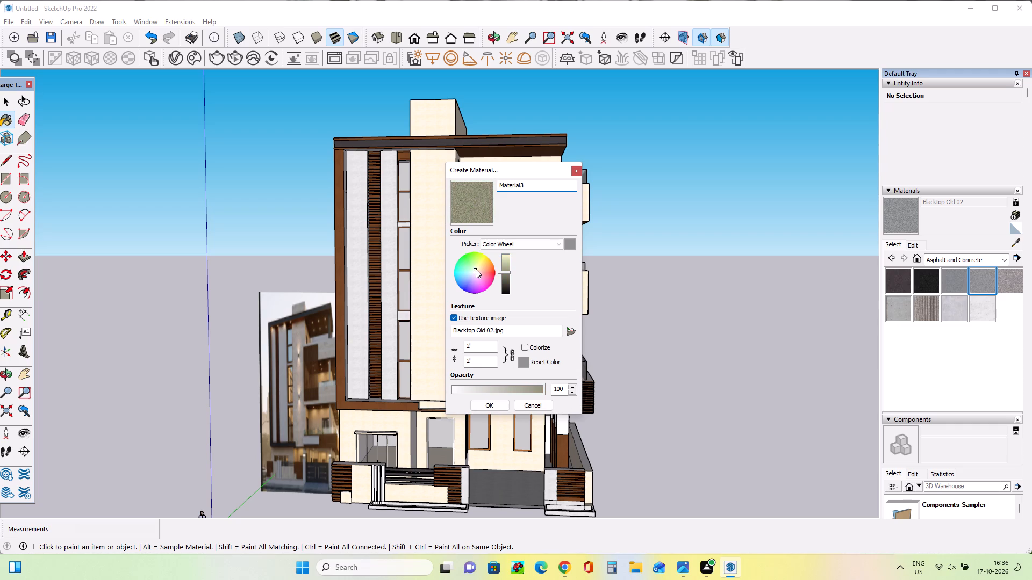
left_click(476, 269)
left_click(476, 273)
left_click(474, 273)
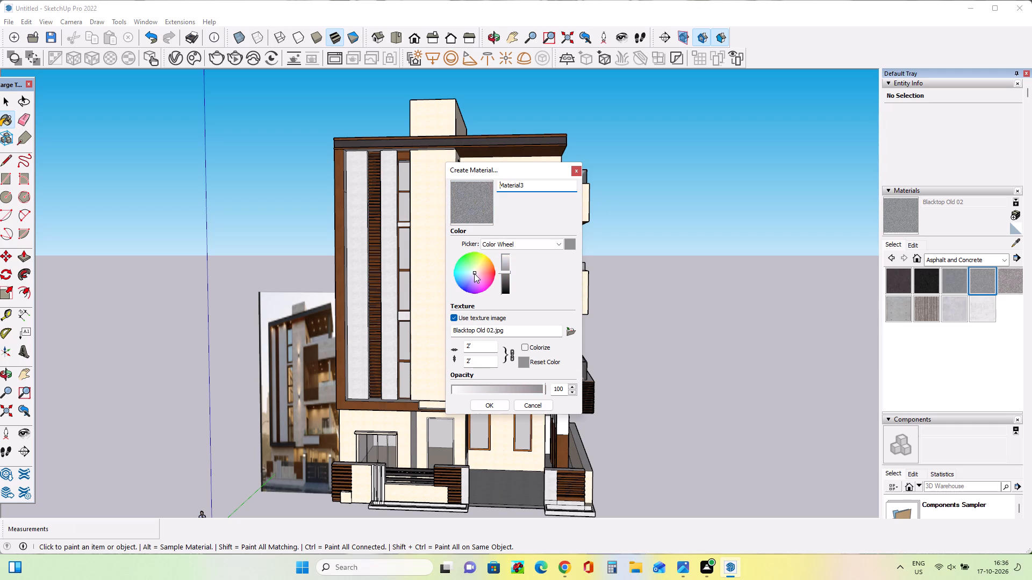
left_click(475, 270)
left_click(476, 270)
left_click(480, 269)
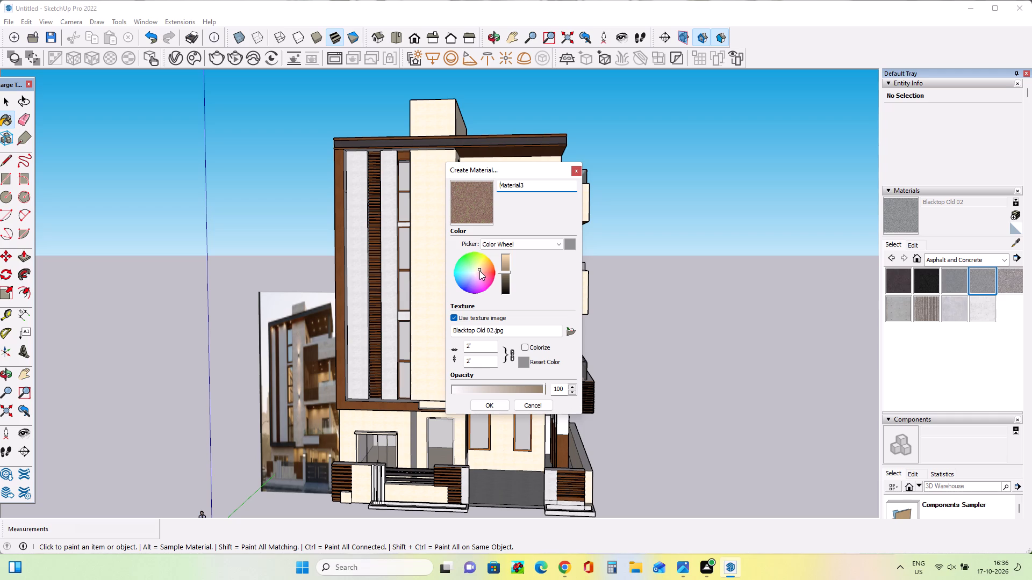
left_click(478, 271)
left_click(475, 269)
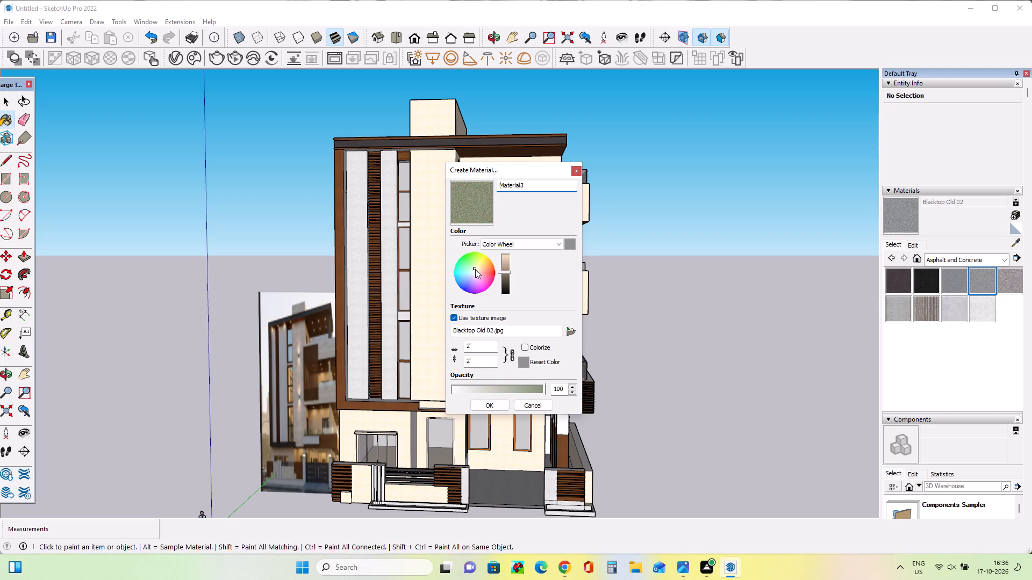
left_click(475, 269)
left_click(478, 267)
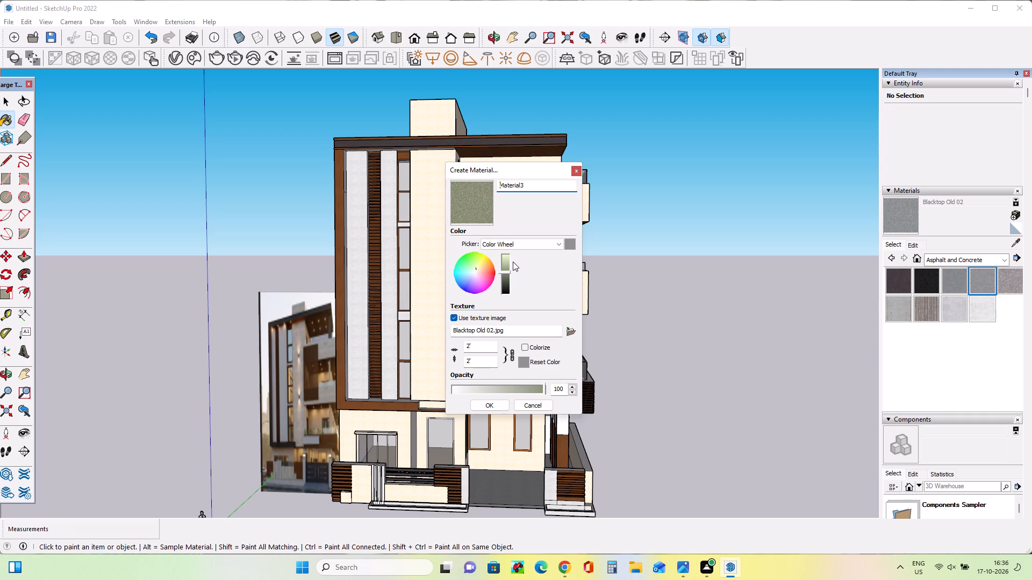
left_click(507, 264)
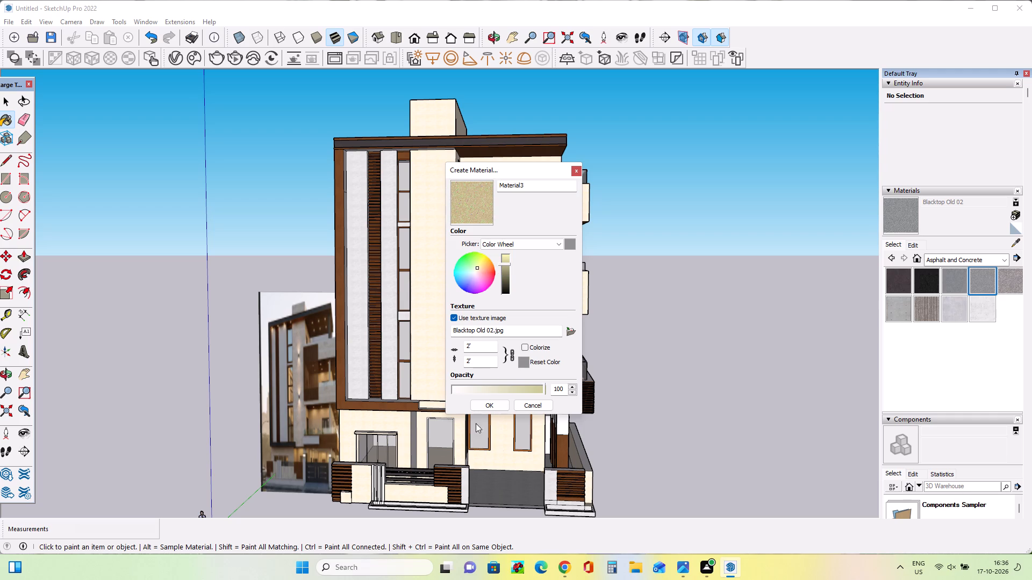
left_click(489, 409)
Paint the tall plain wall strip and the middle balcony's parapet with the new khaki material.
left_click(427, 296)
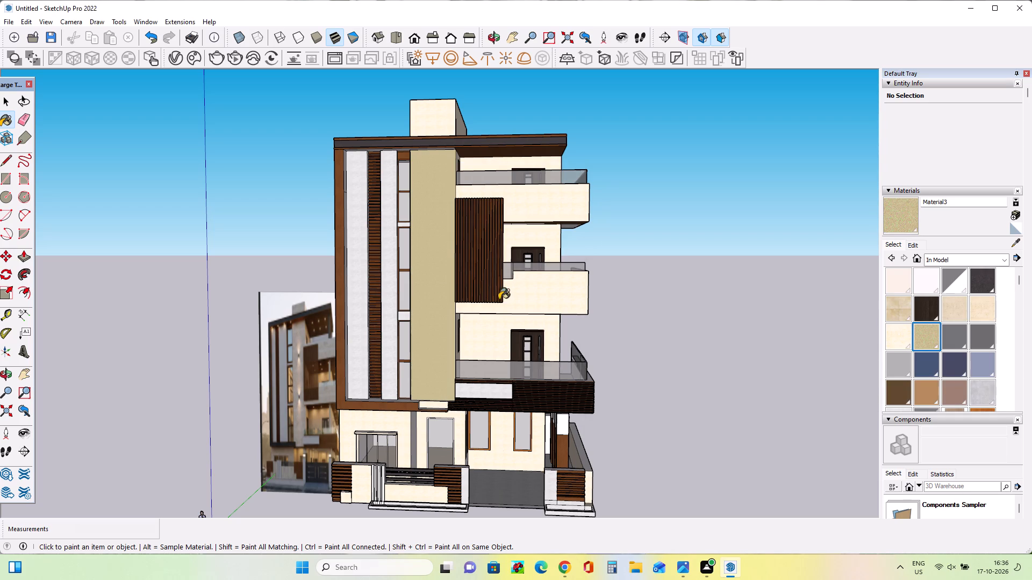
left_click(515, 300)
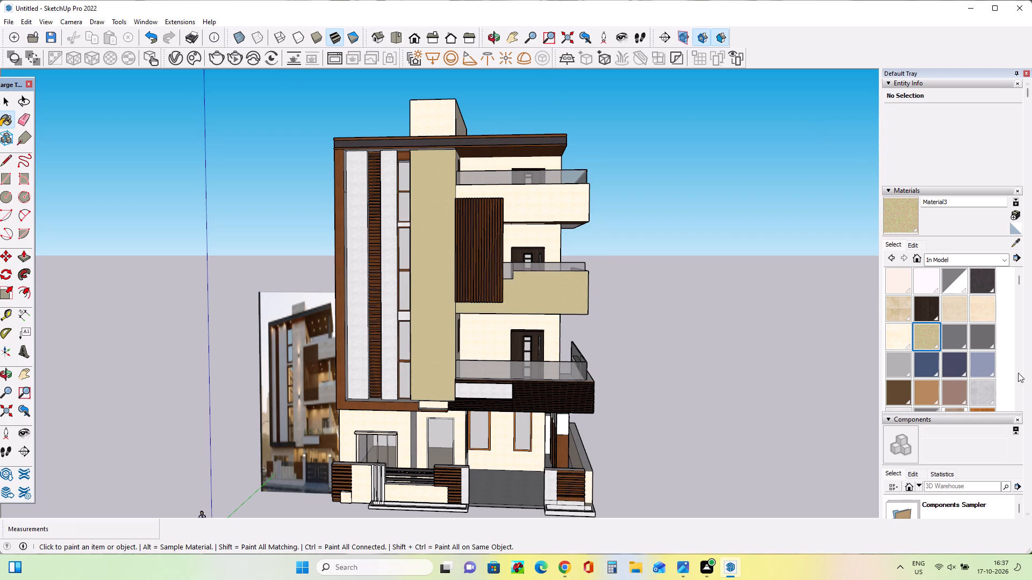
Repaint the tall plain wall strip with the cream Material1 from the model's materials.
left_click(982, 313)
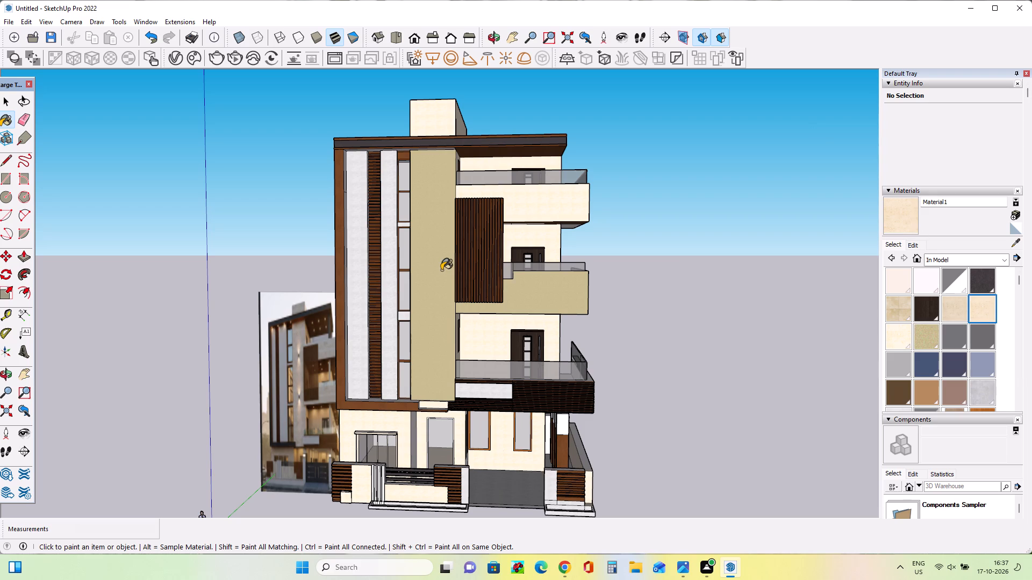
left_click(441, 270)
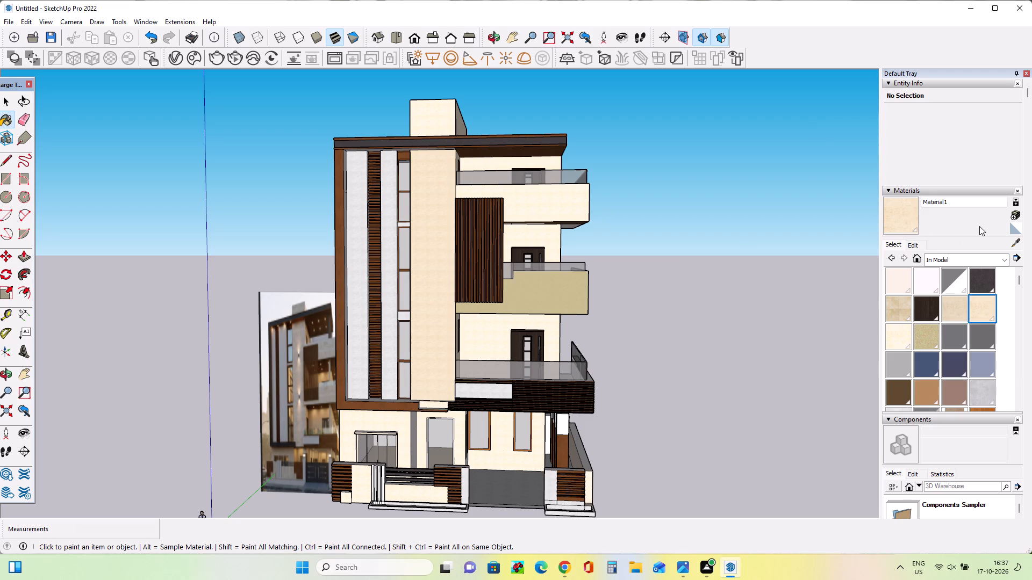
Create a new material based on Material1, keeping the Polished Concrete Old texture and making the cream colour brighter.
left_click(1011, 214)
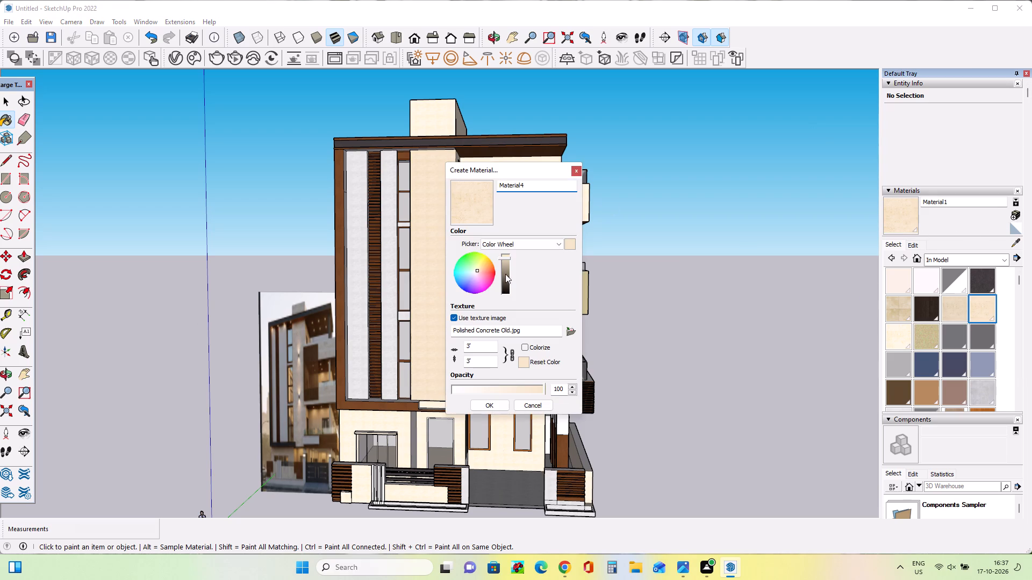
left_click(509, 255)
left_click(509, 256)
left_click(492, 413)
left_click(494, 404)
Paint the tall wall strip, roof tower, top balcony parapet, and the upper and ground floor walls with the brighter cream material.
left_click(435, 372)
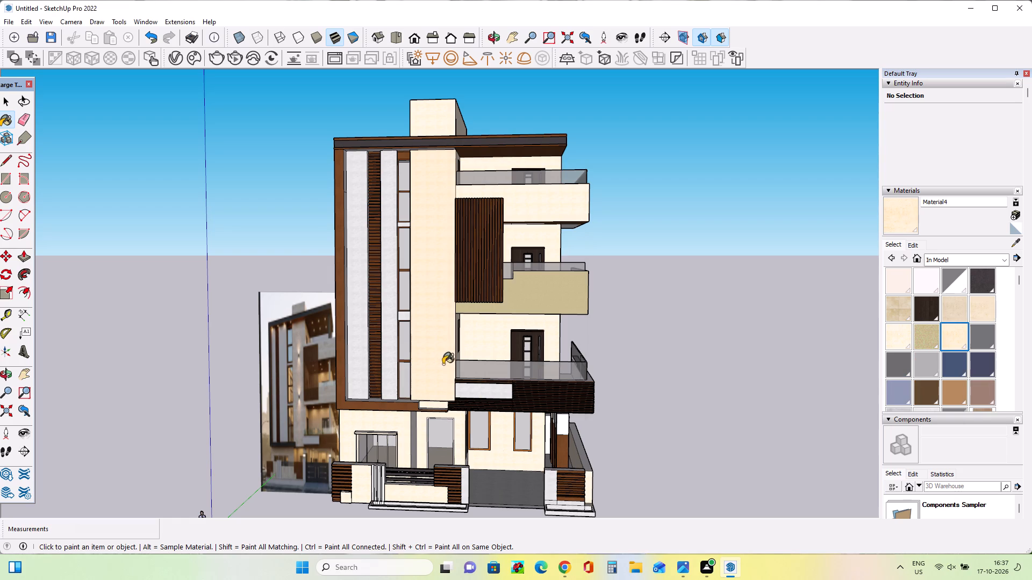
left_click(443, 364)
left_click(438, 118)
left_click(529, 195)
left_click(554, 162)
left_click(549, 236)
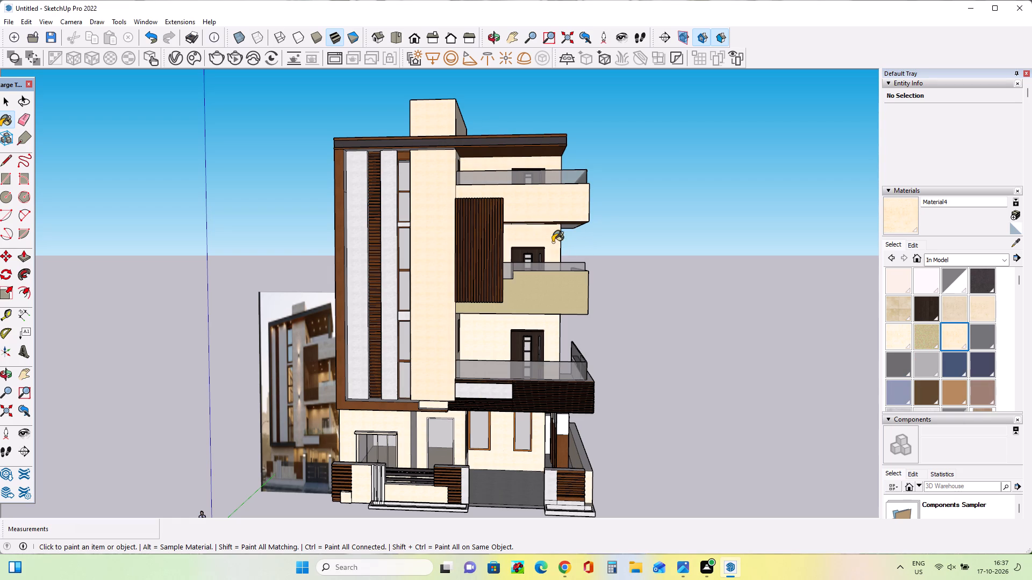
left_click(490, 345)
left_click(498, 454)
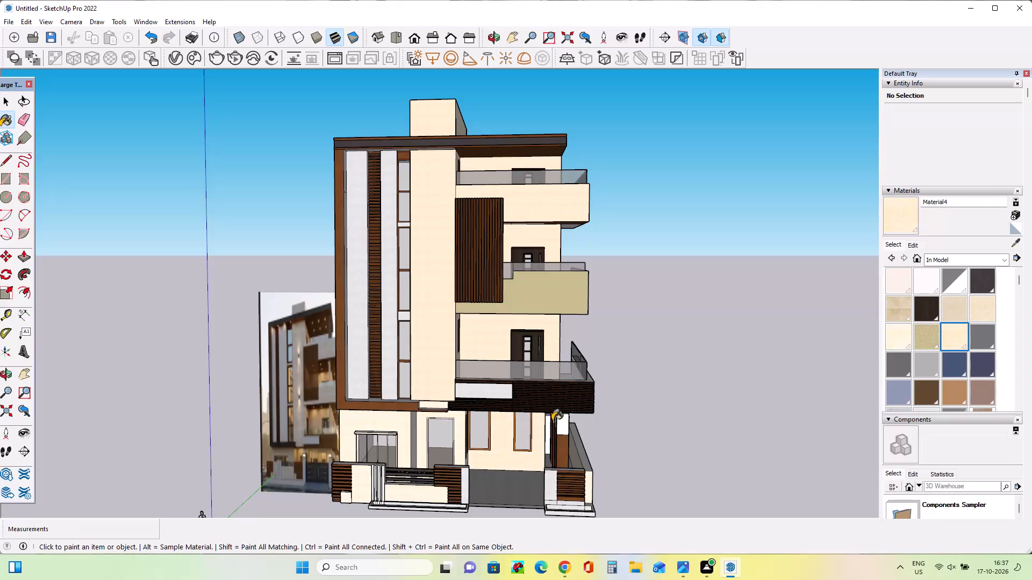
Paint the upper front faces of the porch pillars above the wood cladding with the same brighter cream material.
left_click(564, 432)
middle_click_drag(524, 425, 584, 371)
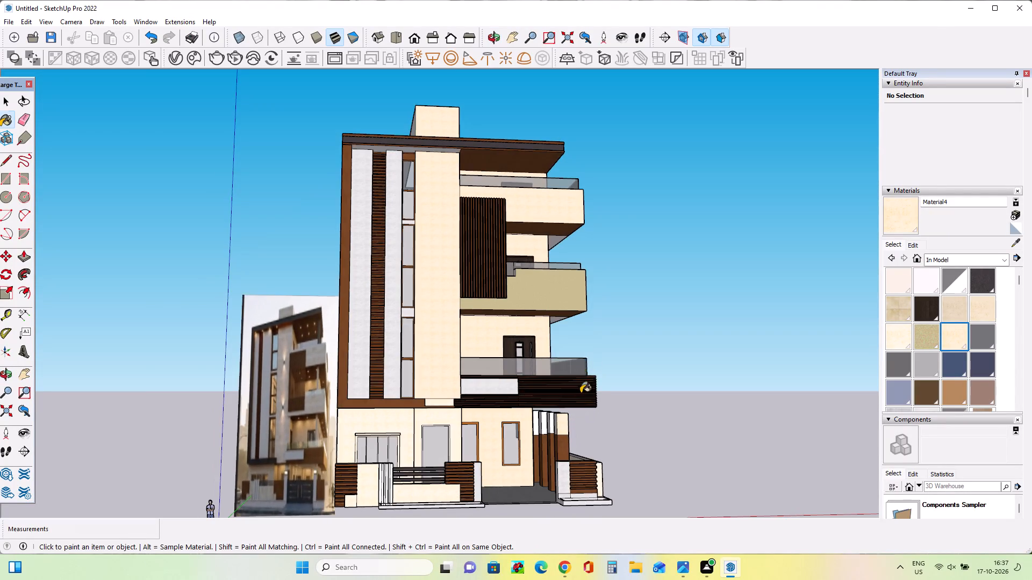
scroll(555, 418, "up", 7)
left_click(548, 430)
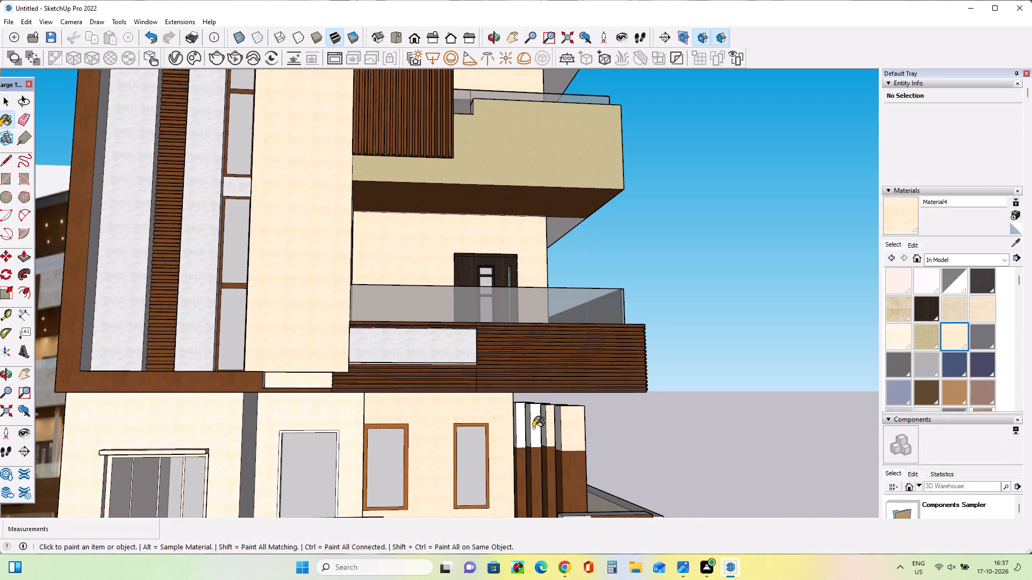
left_click(533, 428)
left_click(520, 429)
Paint the plain boundary wall faces, the small end block and the far gate pier's end with the brighter cream material.
scroll(472, 362, "down", 10)
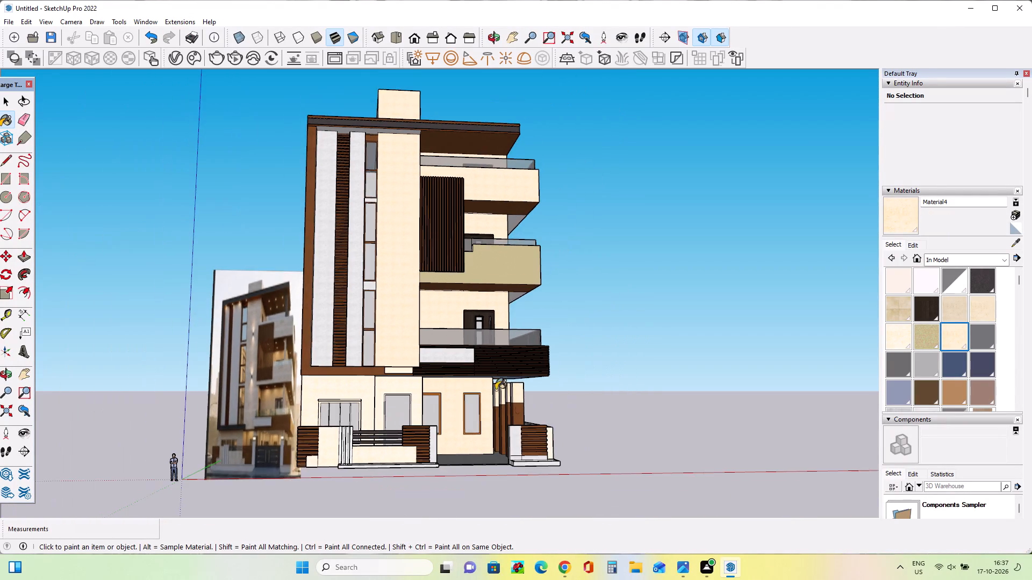
scroll(533, 458, "up", 3)
left_click(550, 440)
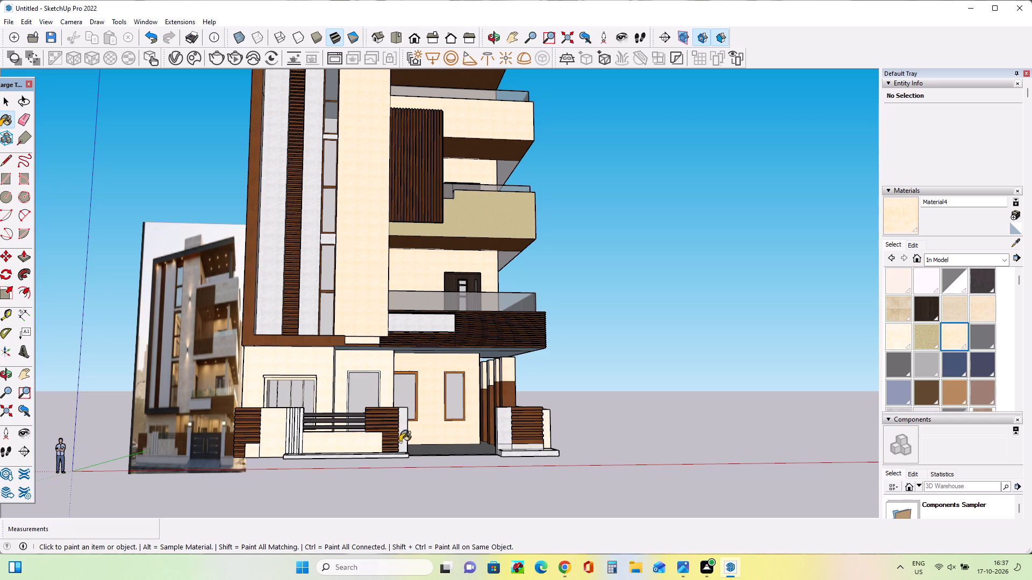
left_click(349, 448)
scroll(270, 450, "up", 4)
left_click(278, 438)
left_click(239, 451)
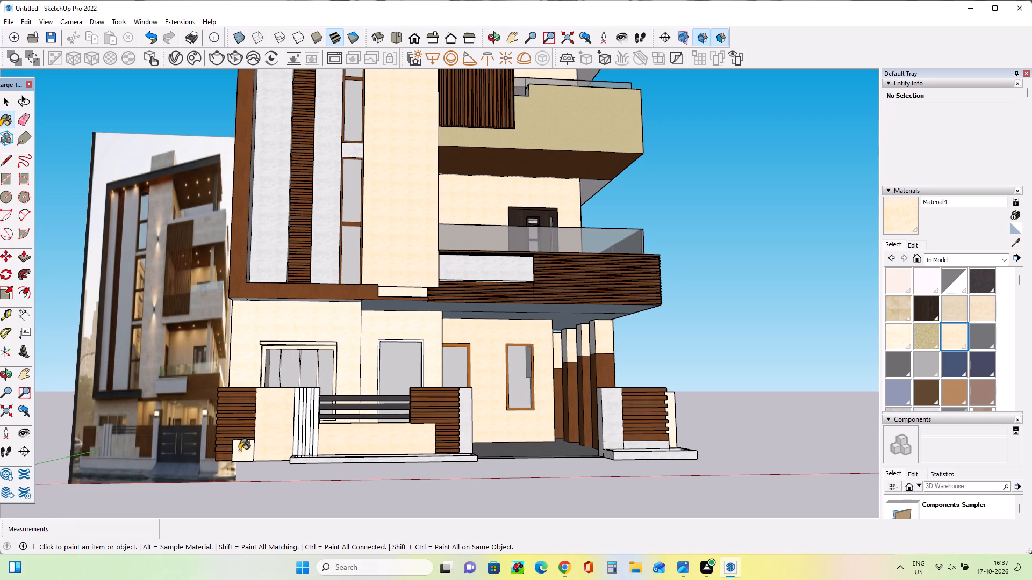
Paint the ground floor walls around the window and door and the small block under the tall strip with the brighter cream material.
middle_click_drag(407, 439, 409, 481)
scroll(404, 448, "up", 3)
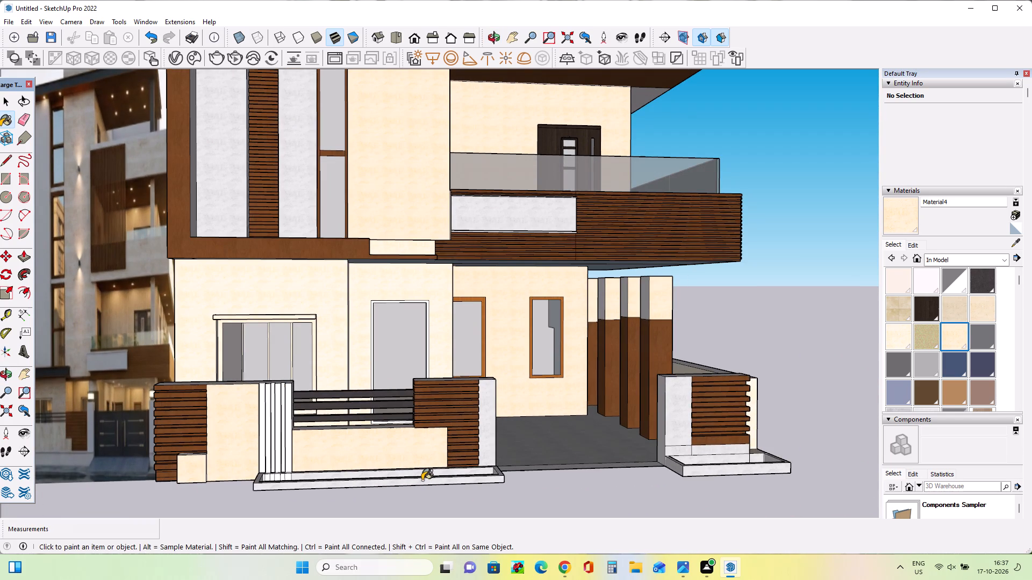
middle_click_drag(320, 441, 323, 452)
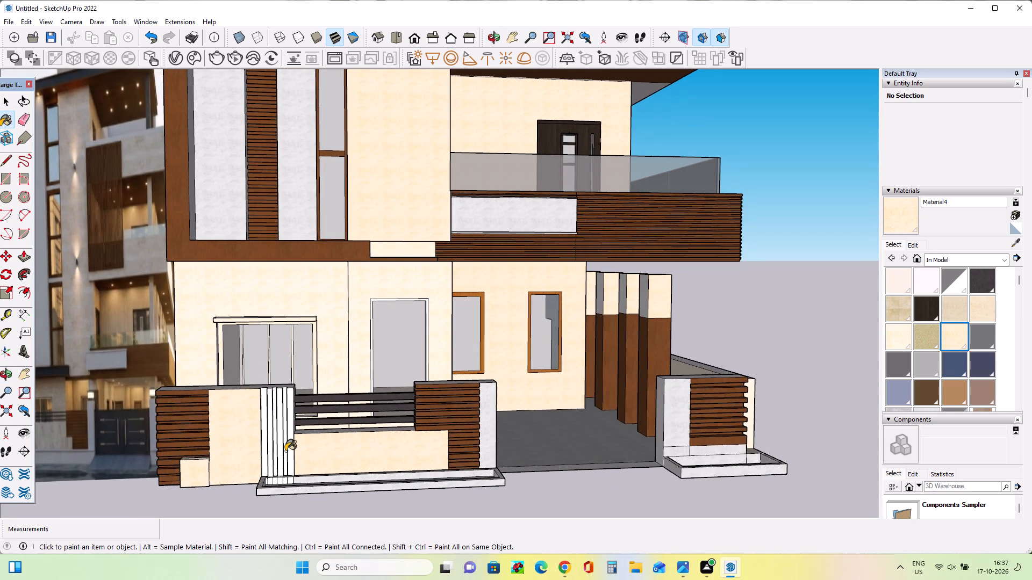
middle_click_drag(314, 428, 289, 452)
left_click(363, 292)
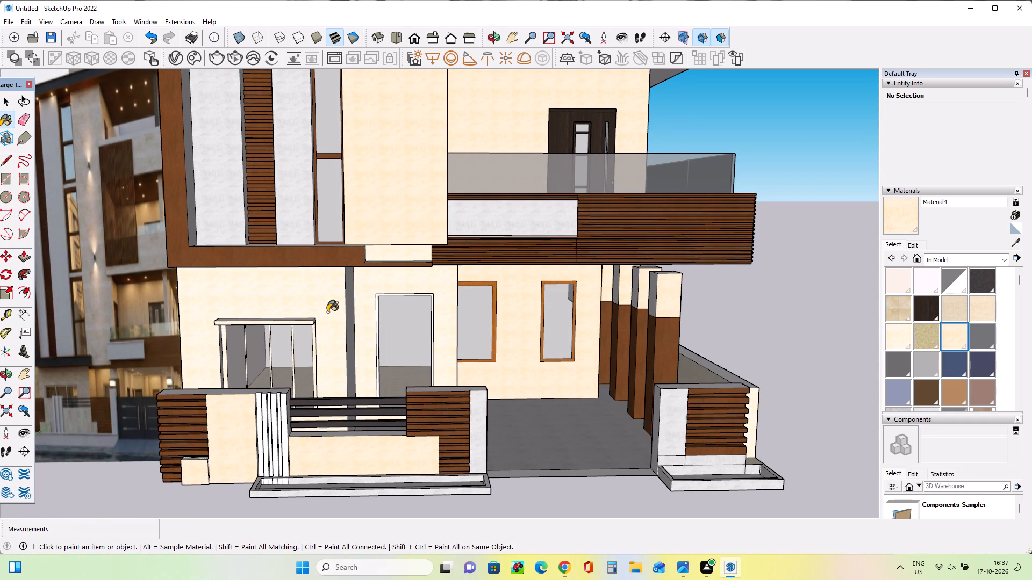
left_click(327, 312)
scroll(323, 363, "down", 6)
scroll(358, 301, "up", 6)
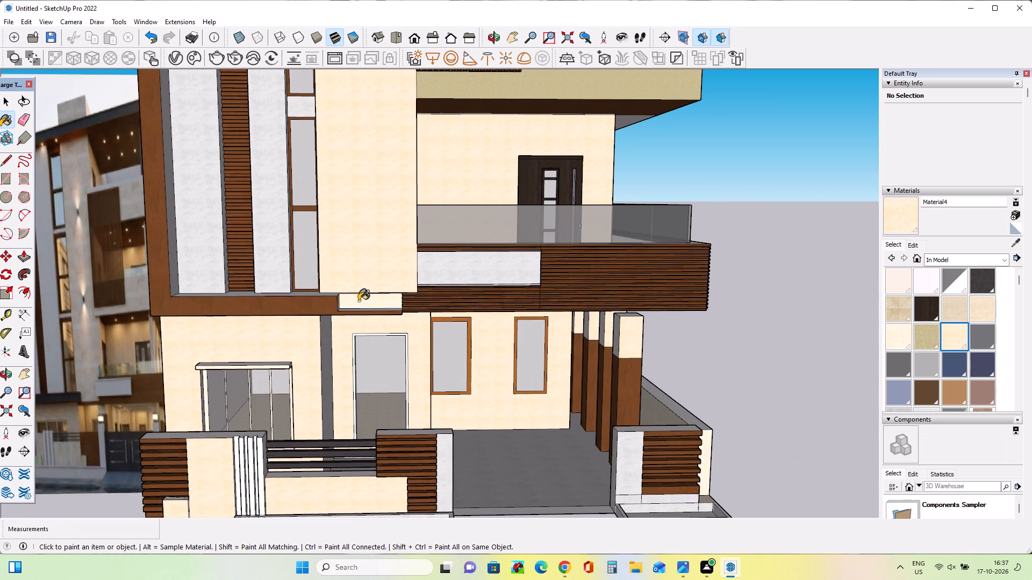
left_click(360, 301)
Push/Pull the top of the front porch pillar up to the underside of the wood-clad balcony.
scroll(346, 367, "down", 7)
middle_click_drag(475, 366, 467, 301)
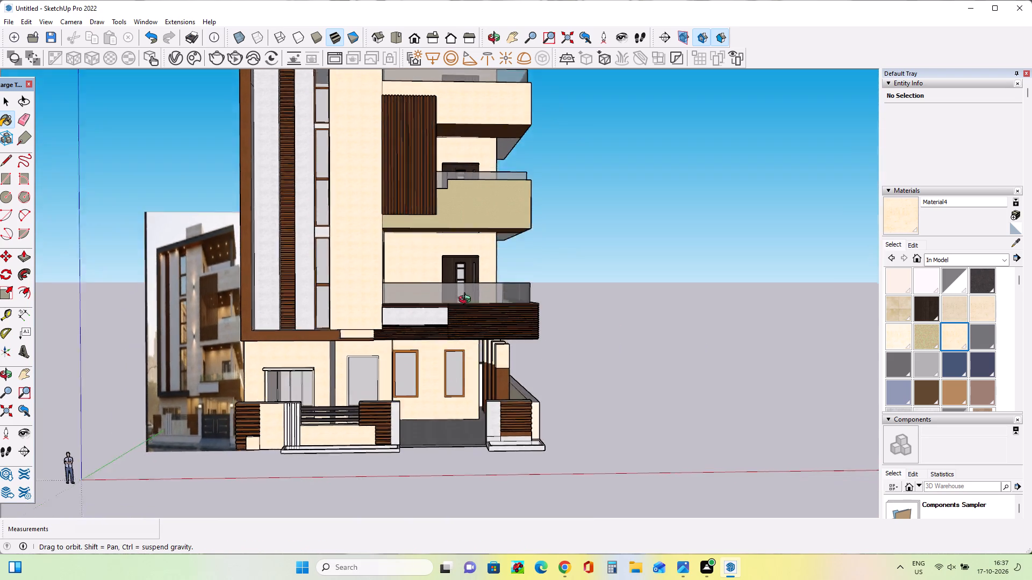
middle_click_drag(467, 301, 317, 267)
scroll(574, 313, "up", 7)
middle_click_drag(542, 358, 562, 382)
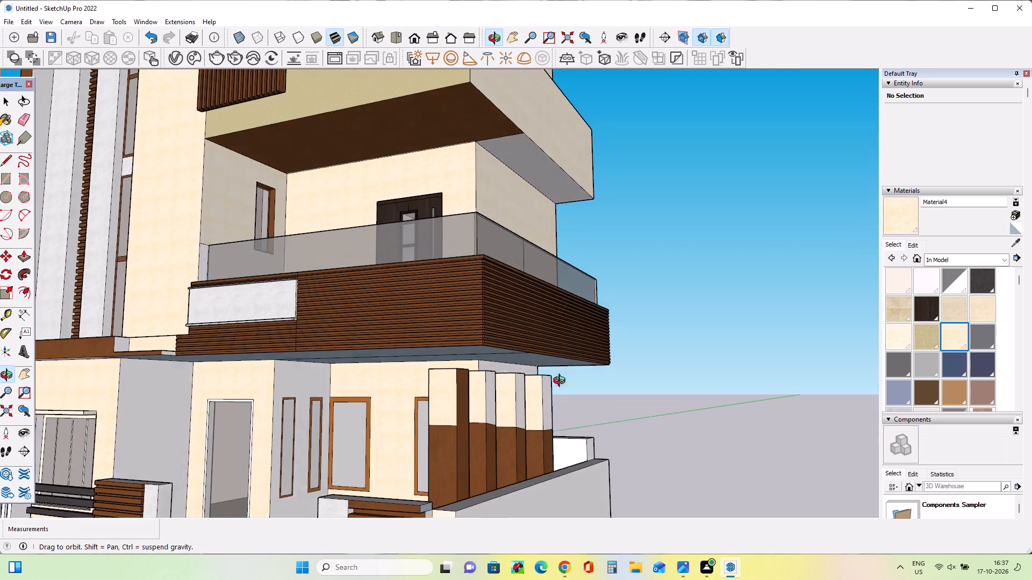
middle_click_drag(562, 382, 621, 337)
middle_click(621, 337)
scroll(504, 344, "up", 1)
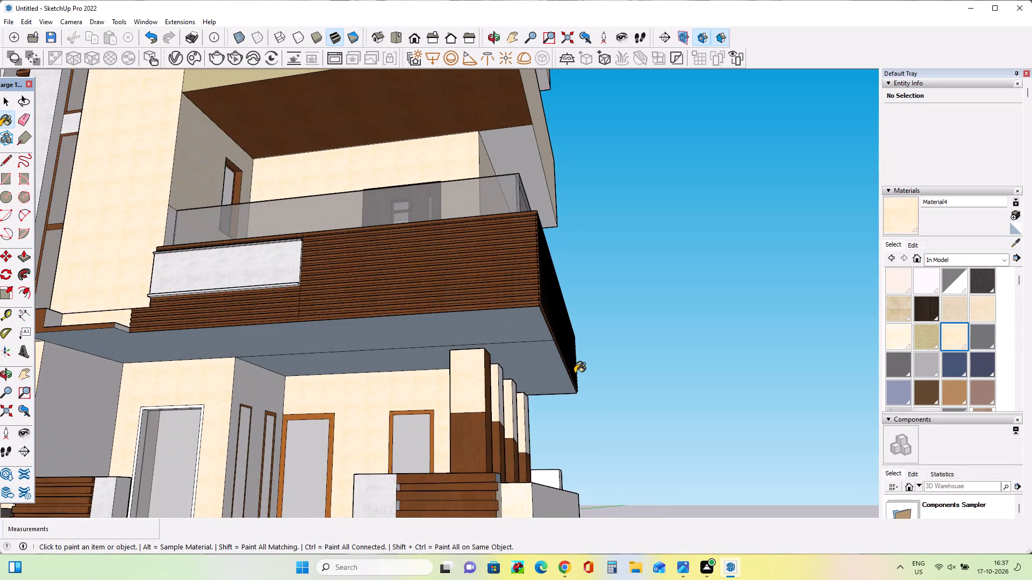
scroll(575, 373, "up", 1)
middle_click_drag(574, 374, 458, 431)
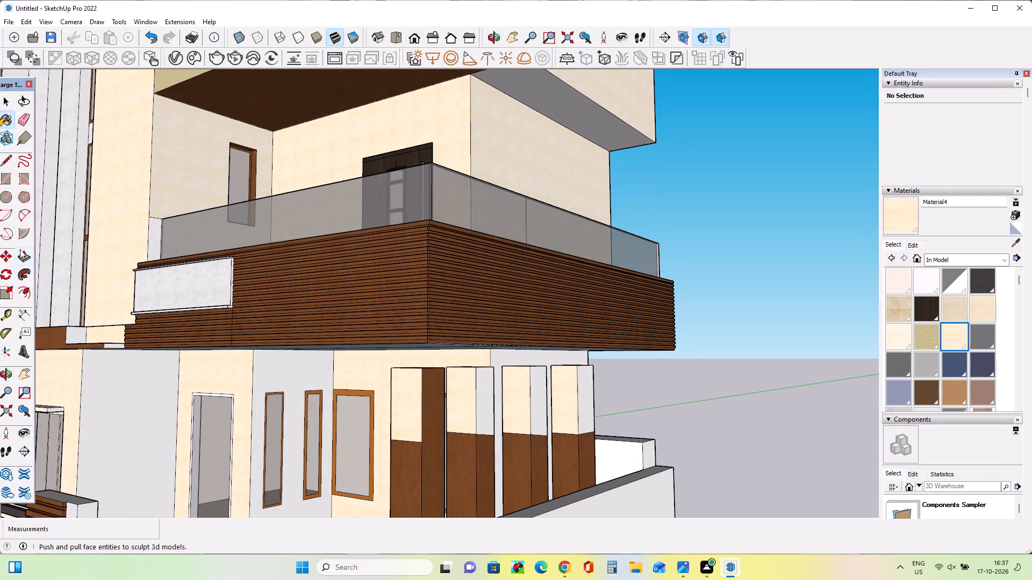
left_click(24, 256)
scroll(409, 338, "up", 9)
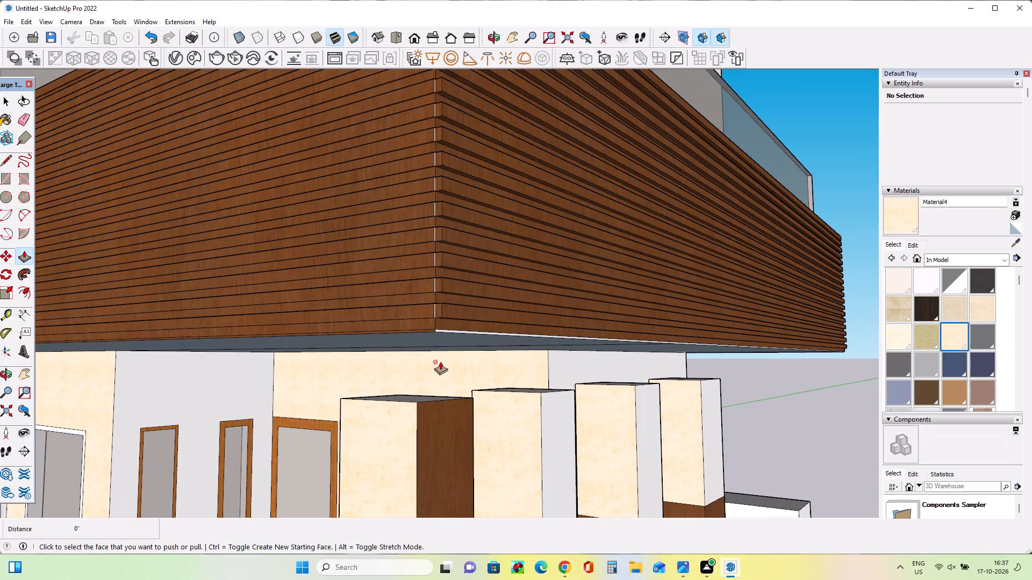
left_click(411, 391)
middle_click_drag(410, 381, 422, 411)
middle_click_drag(421, 392, 433, 343)
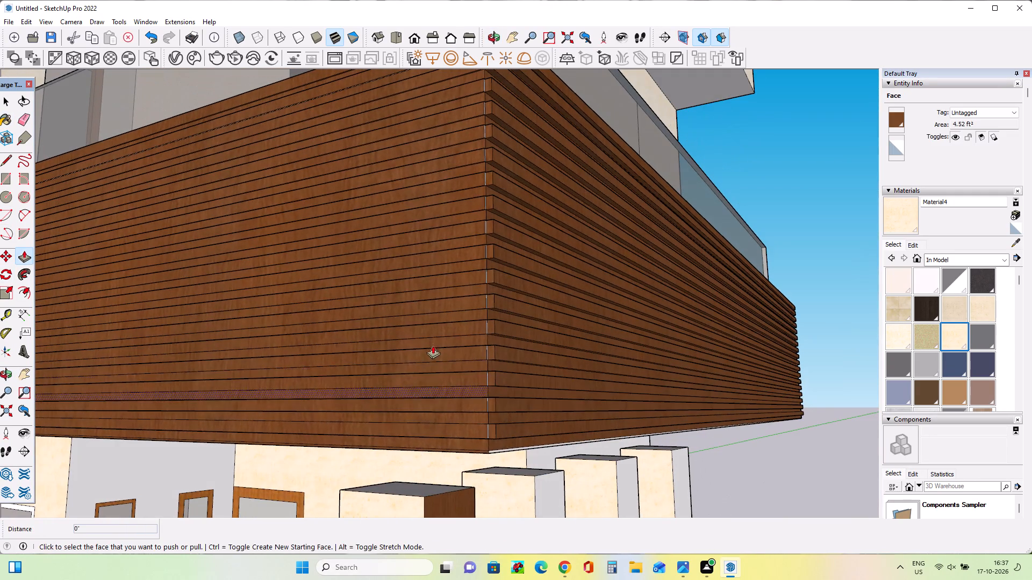
left_click(407, 485)
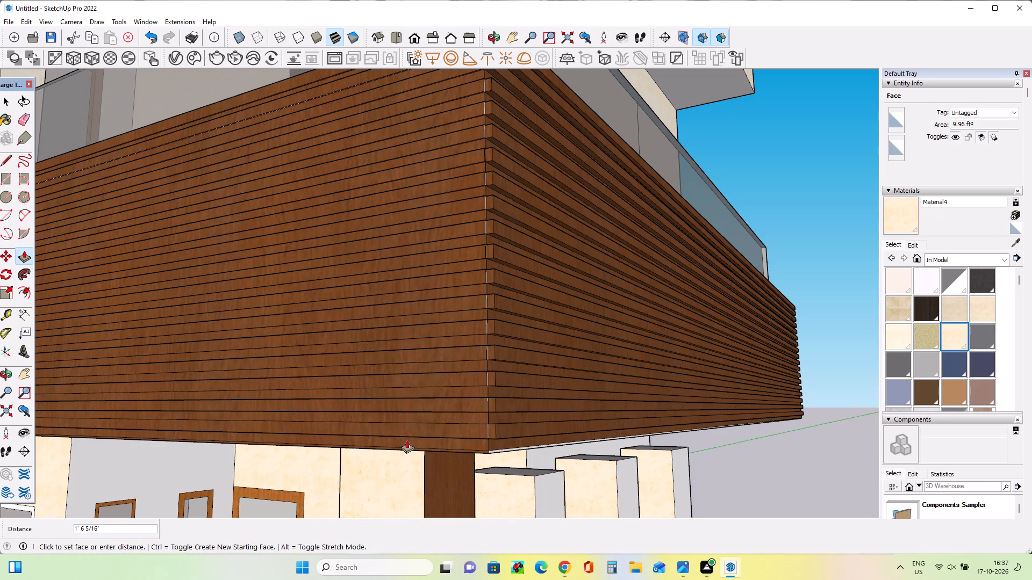
left_click(407, 440)
Push/Pull the tops of the three porch pillars behind the front one up to the underside of the wood-clad balcony.
left_click(527, 472)
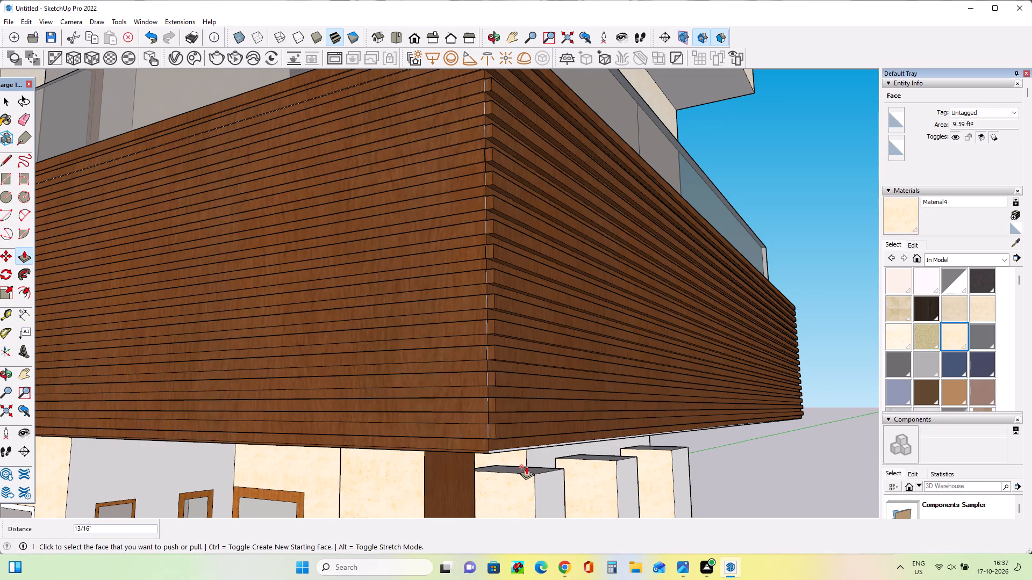
left_click(526, 467)
left_click(526, 469)
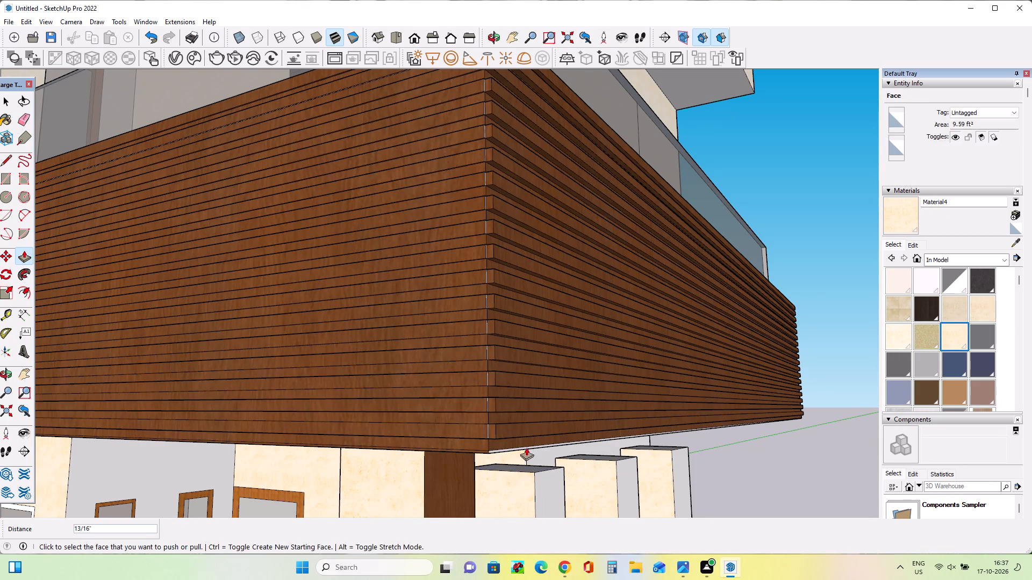
left_click(526, 465)
middle_click_drag(561, 461, 474, 467)
scroll(490, 473, "up", 3)
left_click(510, 469)
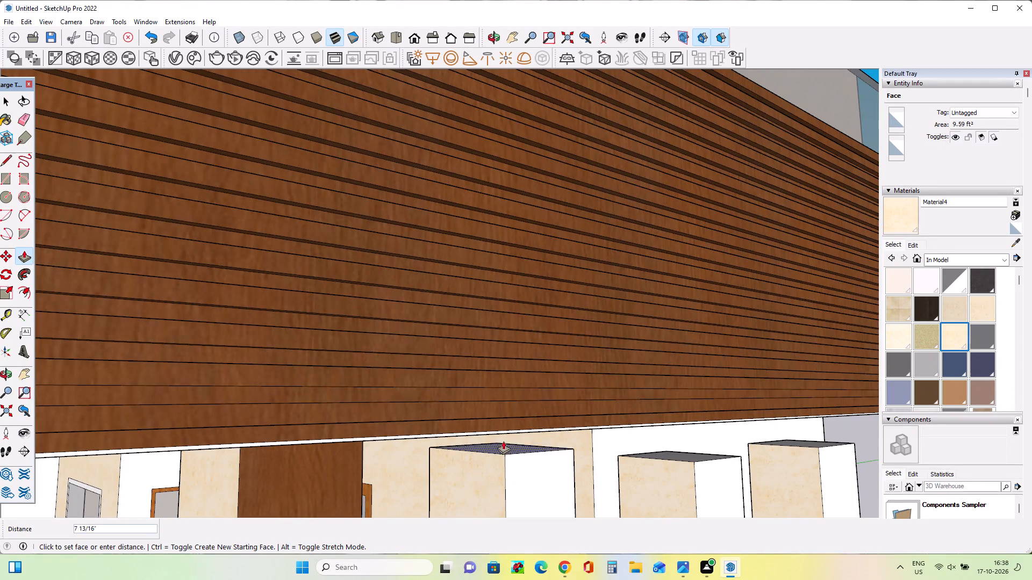
left_click(503, 423)
left_click(679, 455)
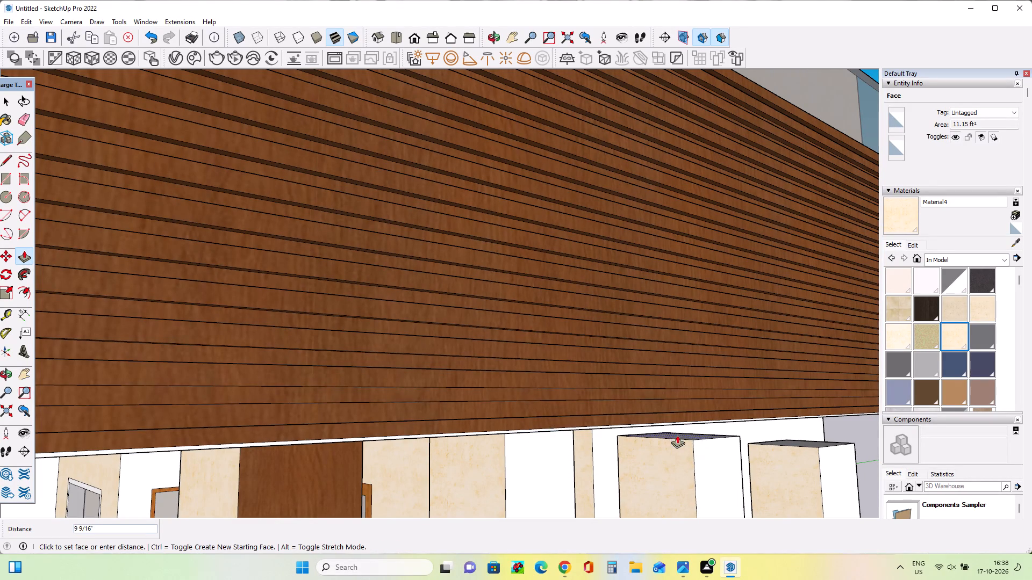
left_click(671, 410)
left_click(791, 441)
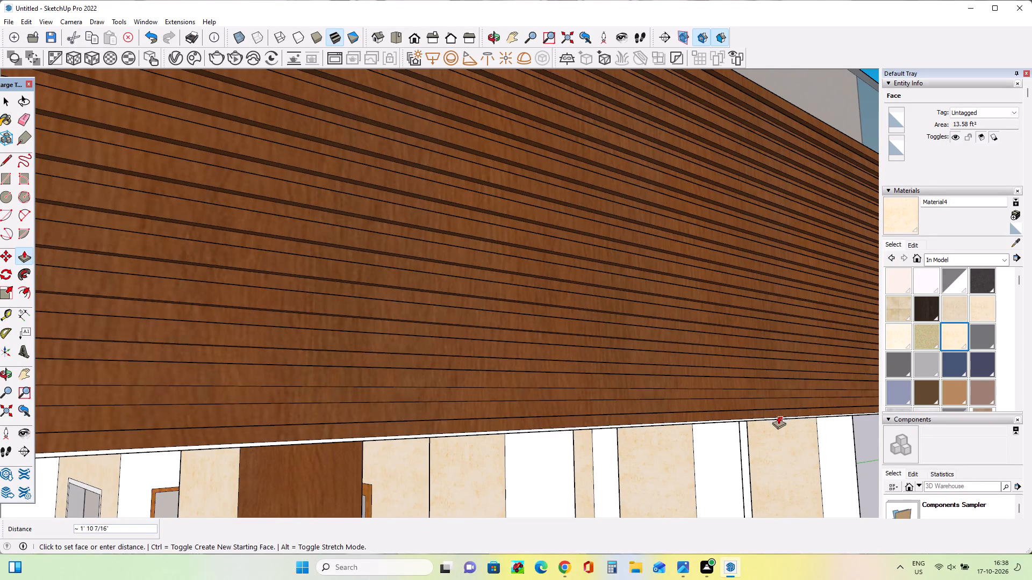
left_click(775, 406)
Examine the extended porch pillars, the balcony underside and the whole facade against the reference photo.
scroll(508, 400, "down", 14)
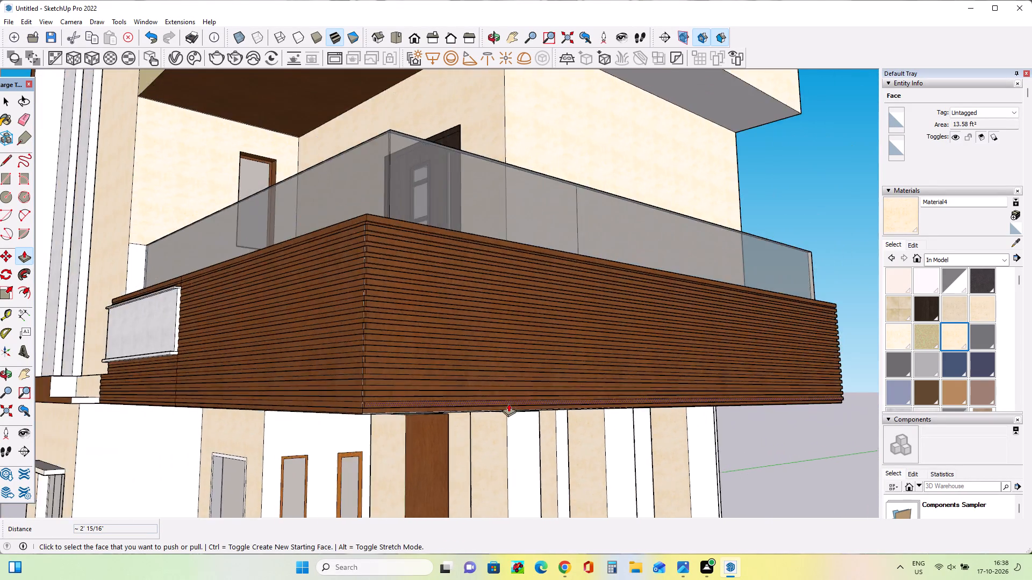
scroll(508, 403, "down", 7)
scroll(508, 407, "up", 1)
scroll(508, 407, "down", 2)
middle_click_drag(393, 475, 698, 453)
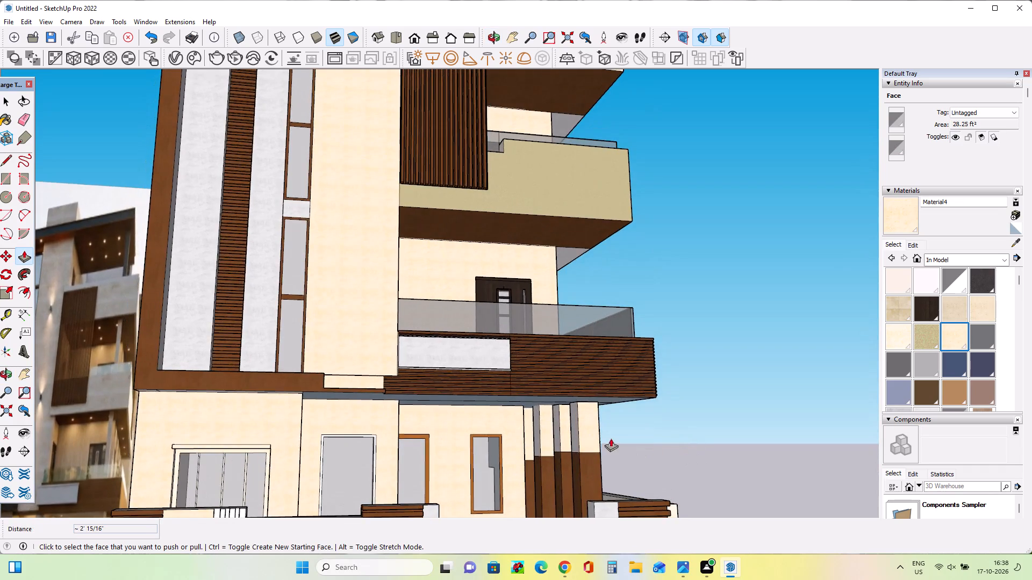
scroll(611, 438, "down", 8)
middle_click_drag(610, 459, 541, 459)
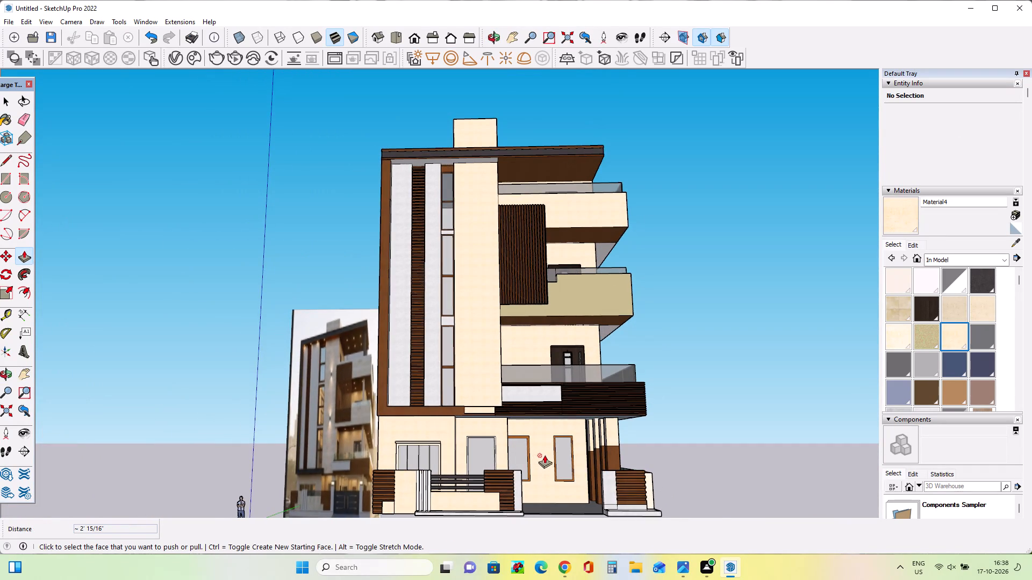
scroll(546, 455, "down", 1)
middle_click_drag(544, 454, 555, 458)
left_click(23, 370)
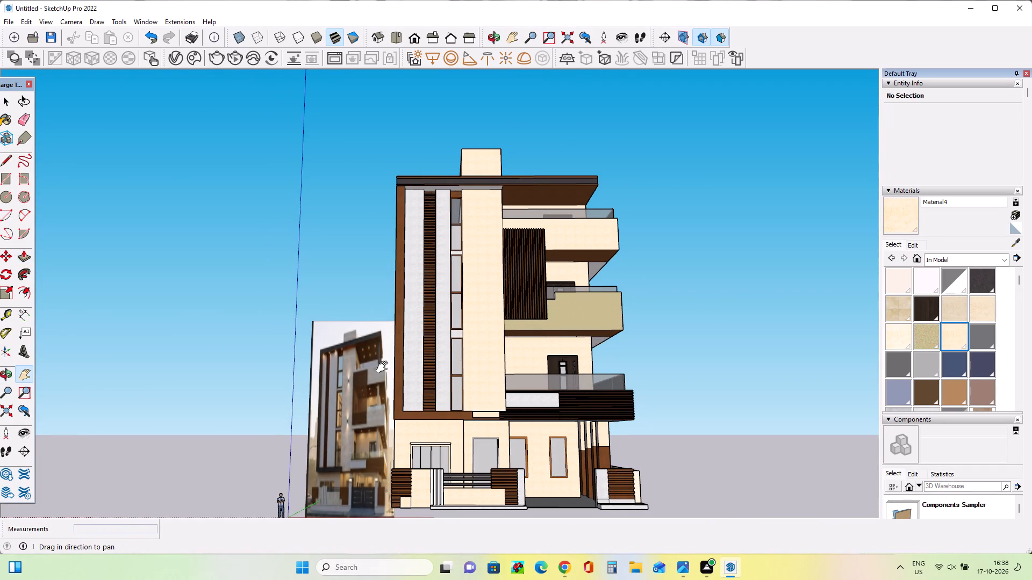
left_click_drag(500, 355, 469, 302)
middle_click_drag(526, 383, 533, 368)
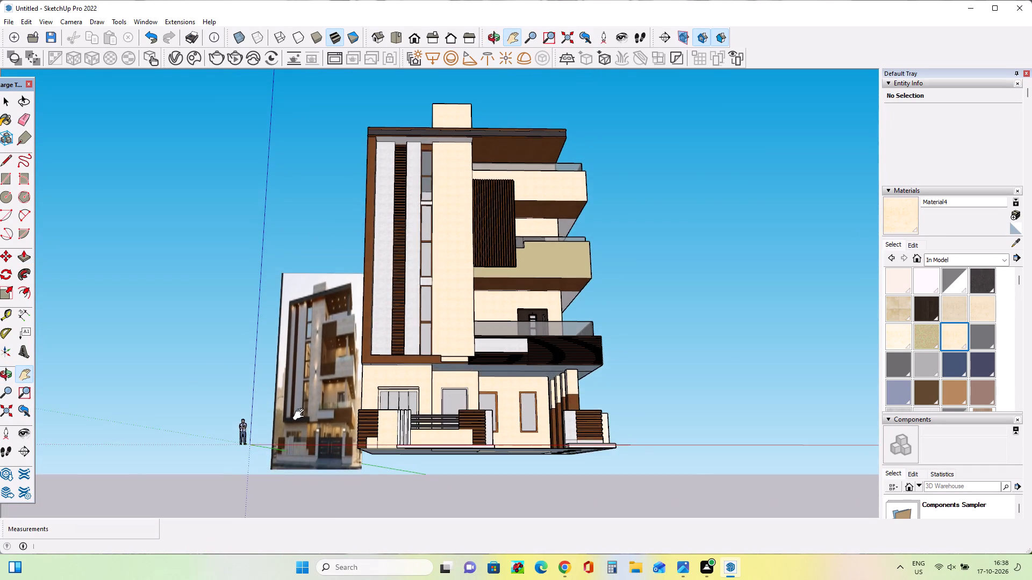
scroll(301, 415, "up", 10)
middle_click_drag(341, 432, 341, 385)
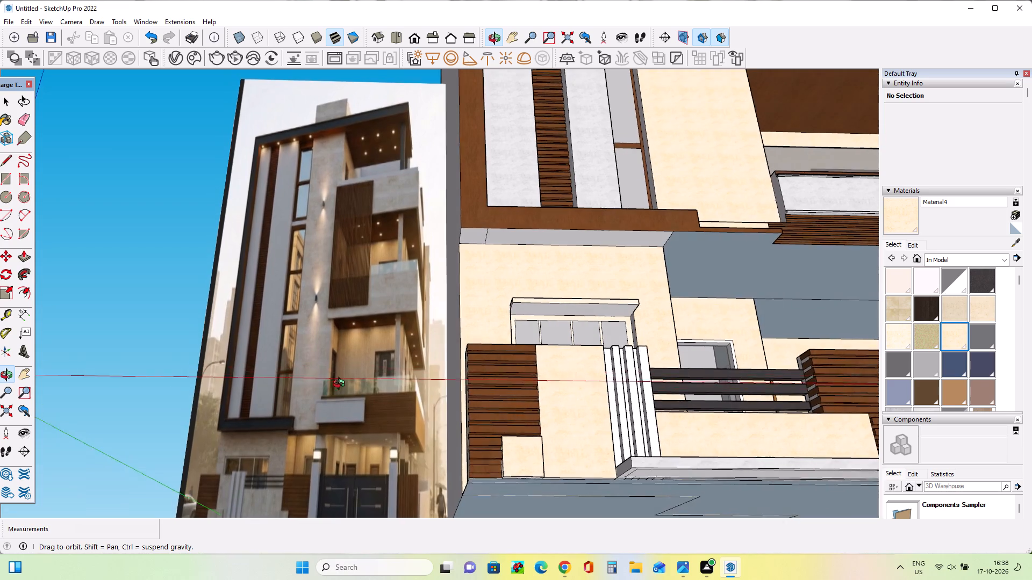
middle_click_drag(341, 385, 277, 419)
middle_click(271, 422)
scroll(269, 423, "down", 12)
middle_click_drag(555, 430, 387, 429)
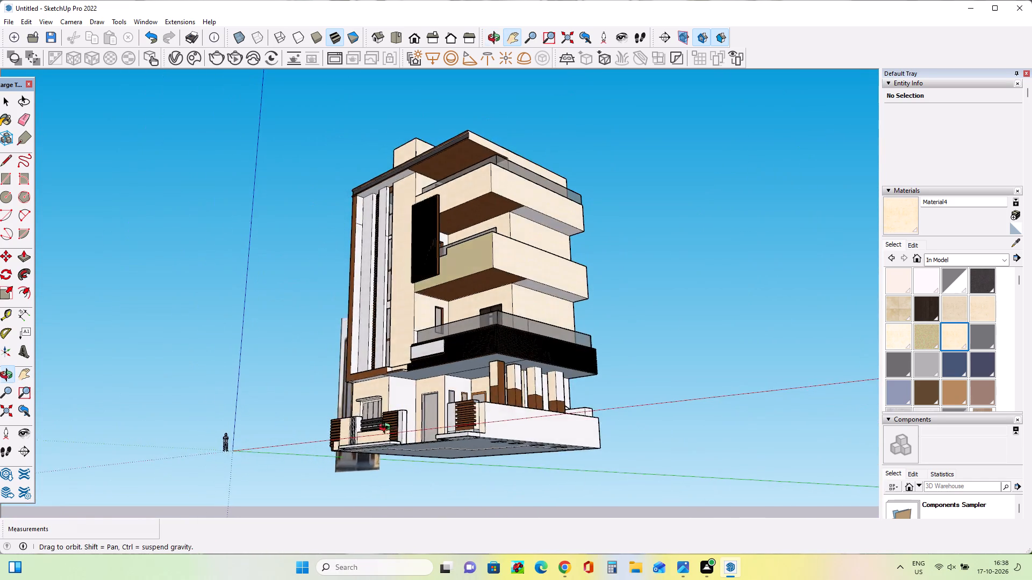
middle_click_drag(387, 429, 610, 392)
Erase the dividing edge across the soffit under the wood-clad balcony.
scroll(470, 365, "up", 7)
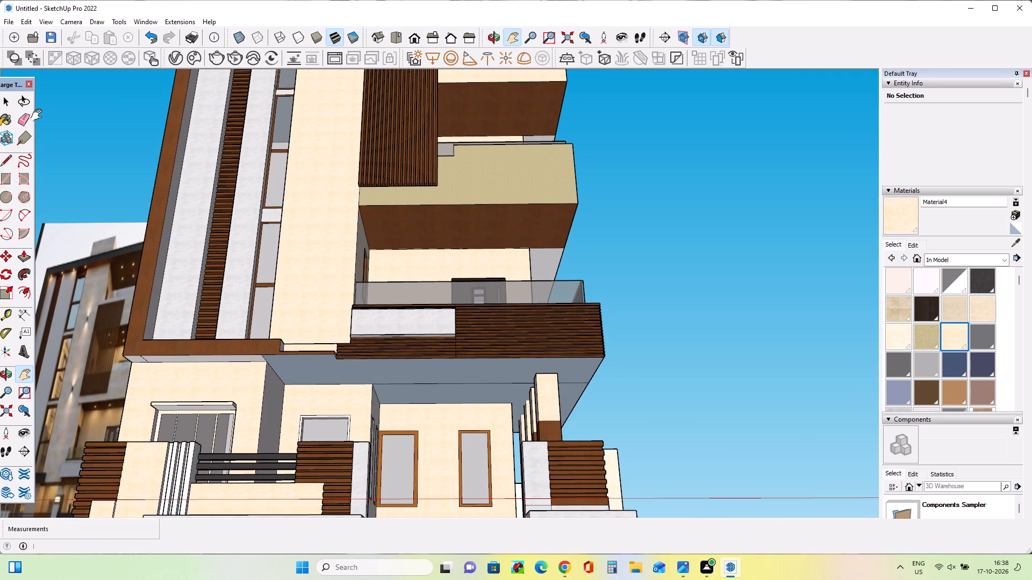
left_click(27, 115)
left_click(415, 385)
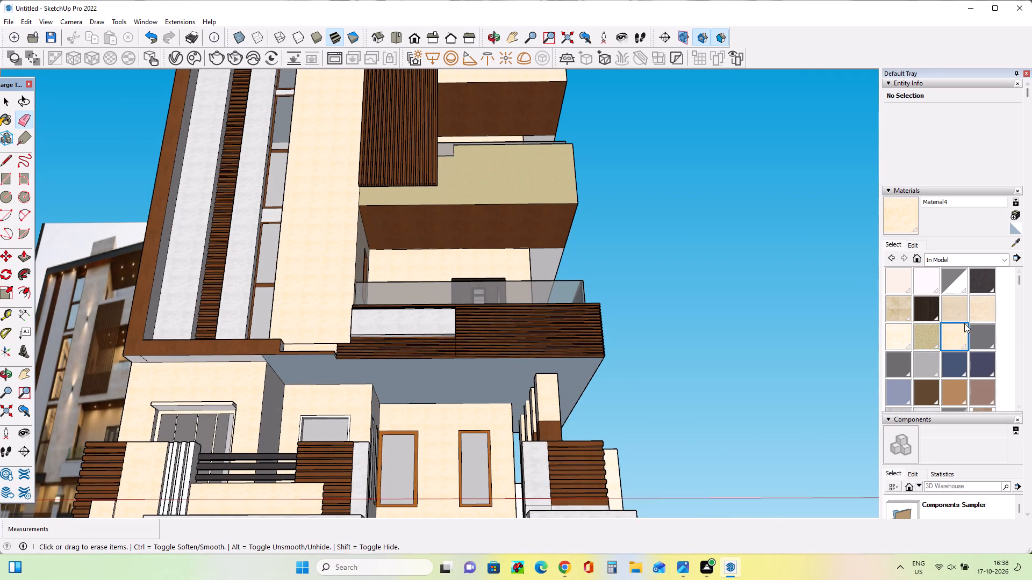
Paint the soffit beneath the wood-clad balcony with the Wood Floor Parquet material.
scroll(964, 325, "down", 4)
scroll(964, 325, "up", 2)
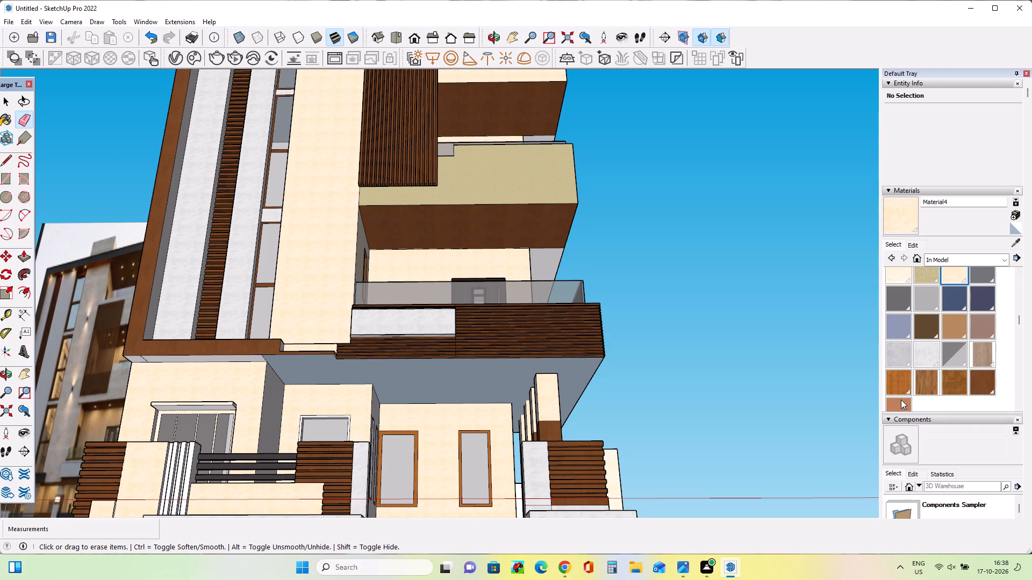
left_click(951, 387)
left_click(496, 369)
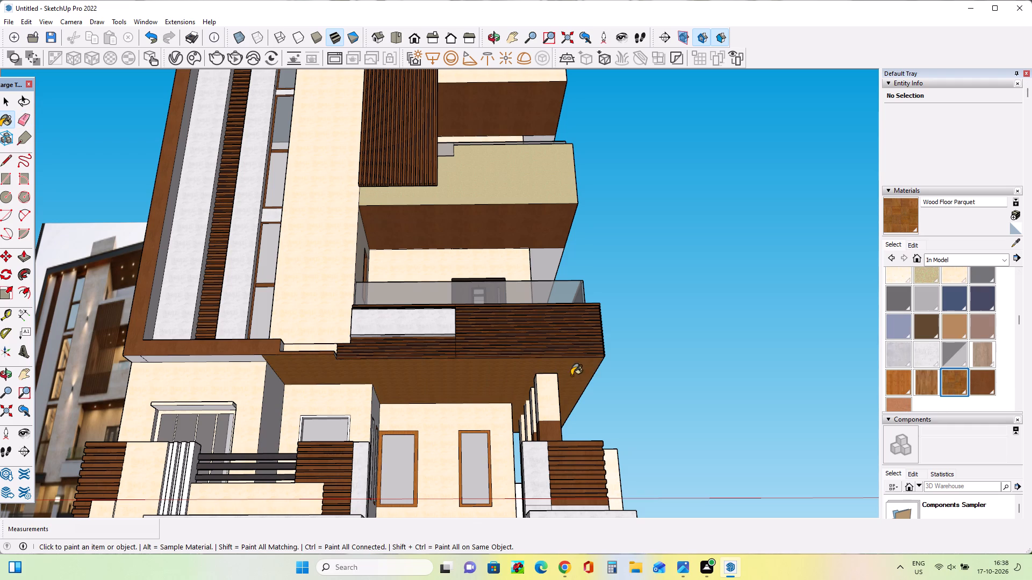
Render a low-angle view of the whole front elevation with V-Ray, including the reference photo beside the building, and enlarge the result to 200%.
scroll(518, 360, "down", 2)
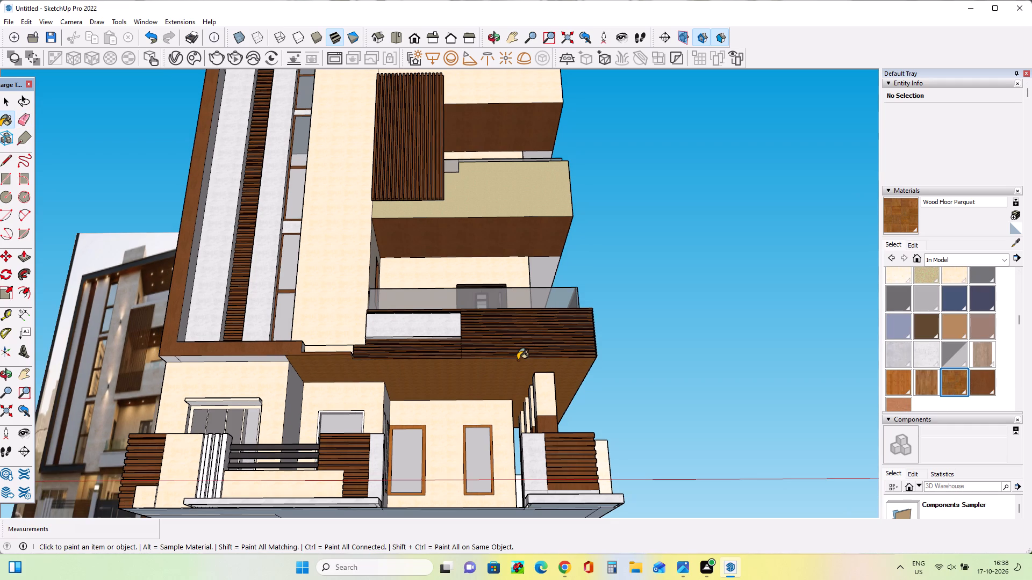
middle_click_drag(642, 253, 644, 341)
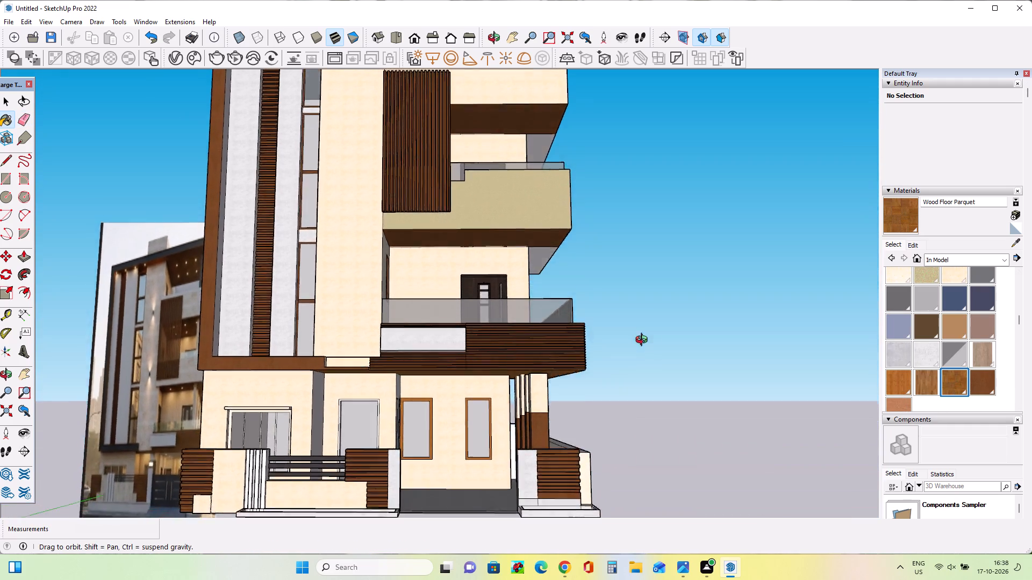
middle_click_drag(644, 341, 577, 374)
scroll(613, 287, "down", 4)
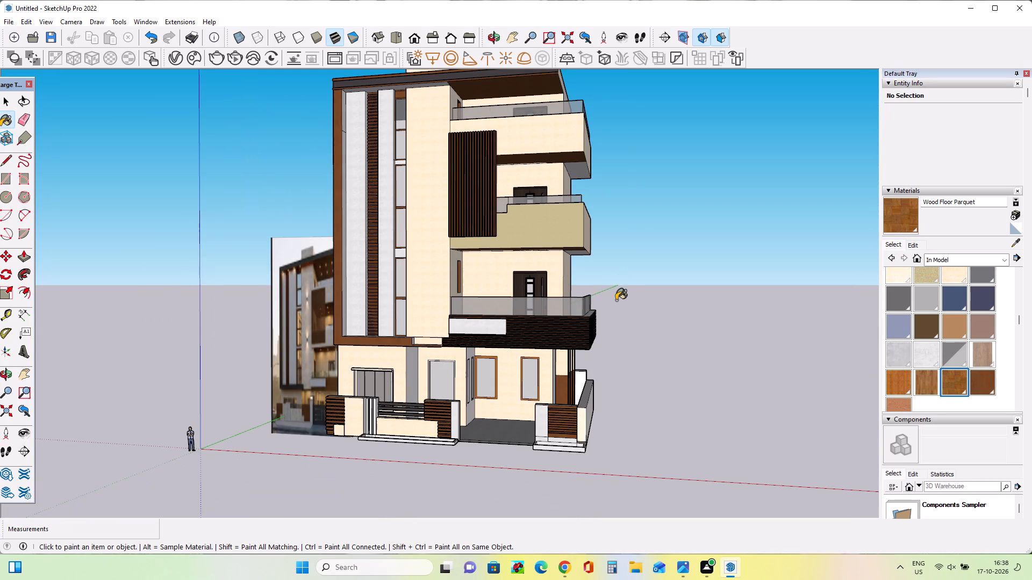
left_click(24, 380)
left_click_drag(436, 307, 446, 386)
left_click(448, 382)
middle_click_drag(539, 375, 606, 363)
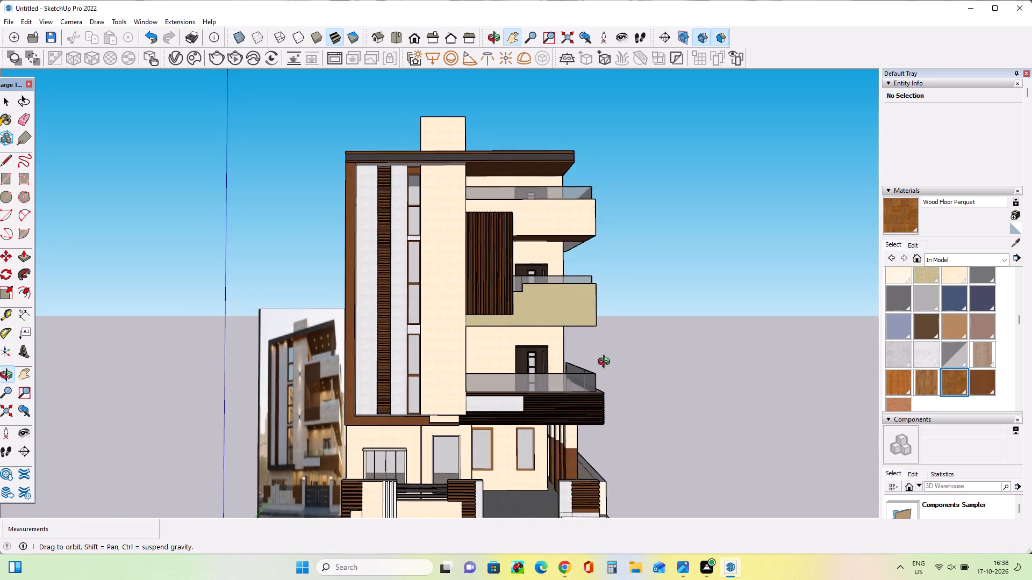
middle_click_drag(606, 363, 614, 344)
left_click_drag(497, 367, 496, 350)
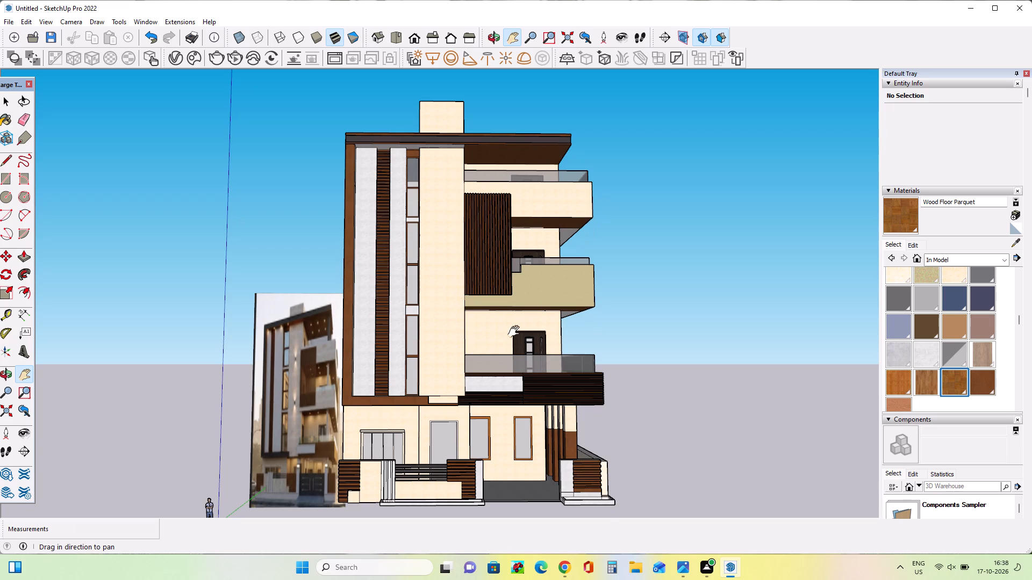
left_click_drag(504, 331, 508, 322)
middle_click_drag(590, 307, 564, 324)
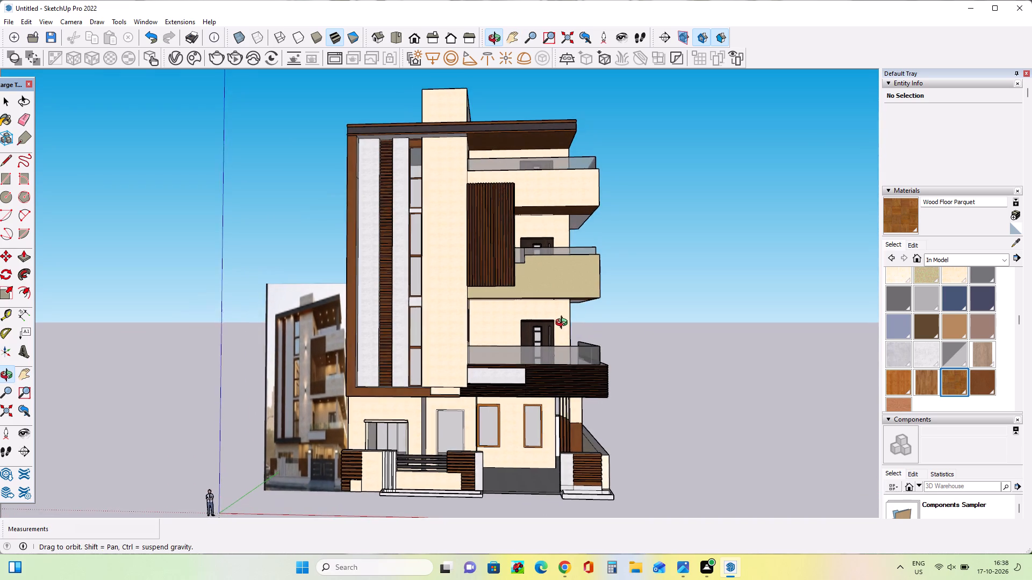
middle_click_drag(564, 324, 551, 327)
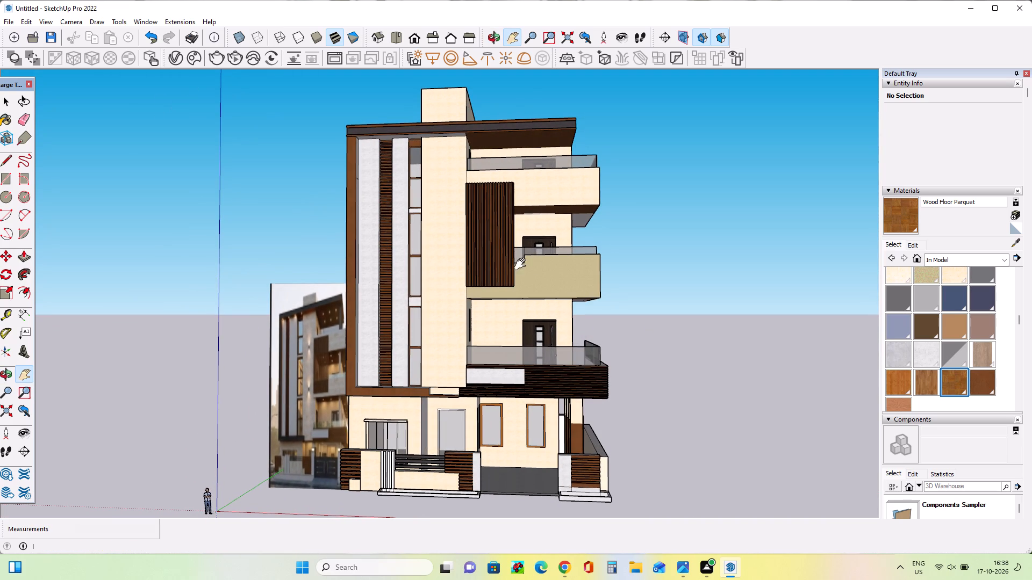
middle_click_drag(522, 264, 530, 228)
scroll(506, 298, "up", 1)
left_click_drag(496, 328, 493, 317)
scroll(494, 316, "down", 1)
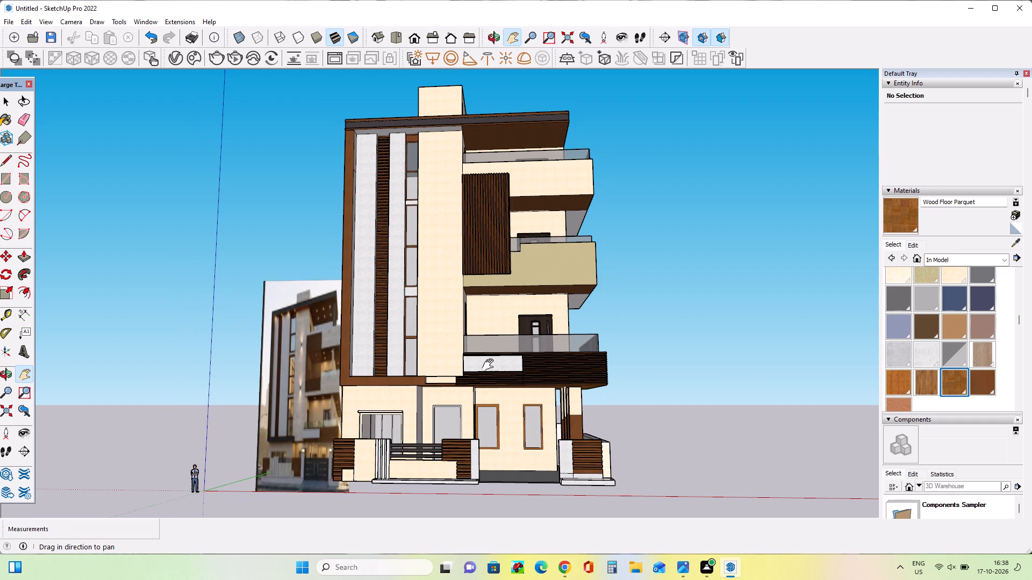
middle_click_drag(469, 345, 465, 338)
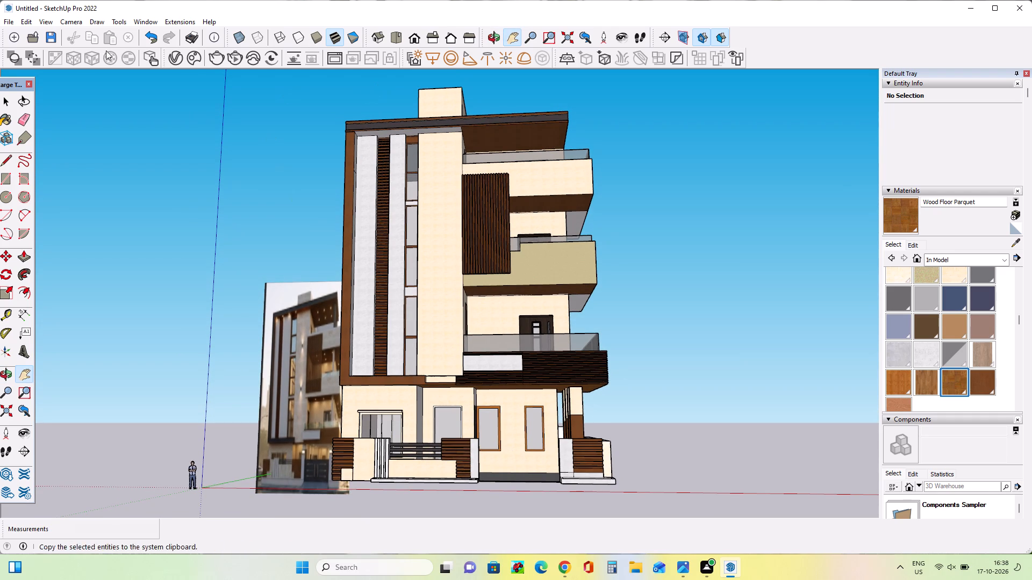
left_click(216, 60)
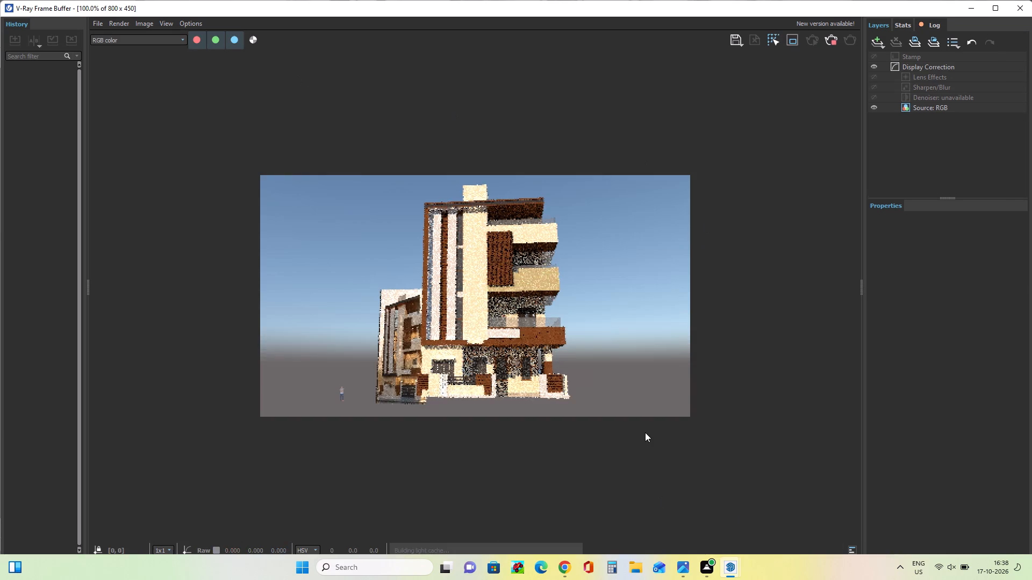
scroll(556, 241, "up", 1)
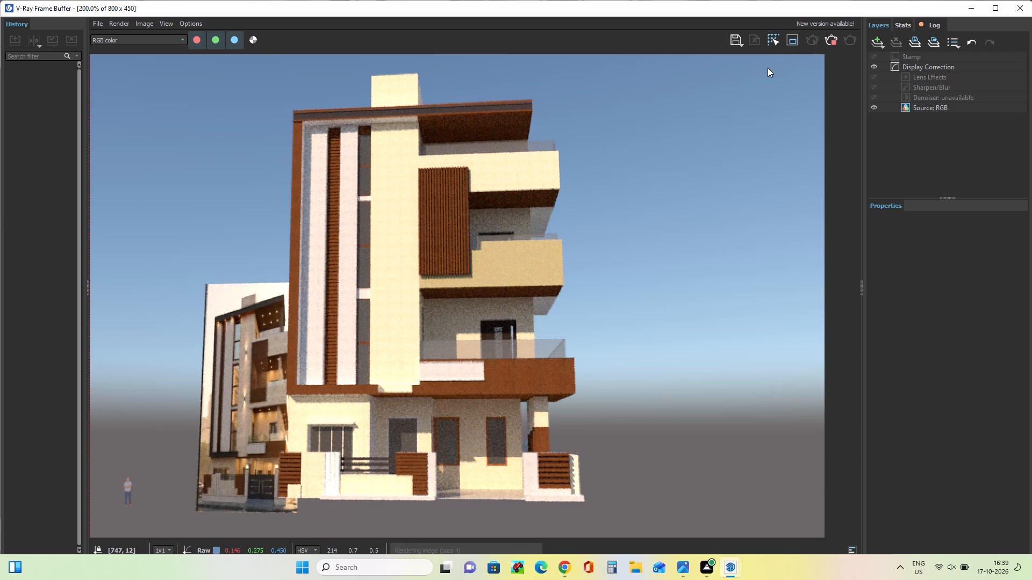
Stop the running V-Ray render and return to the SketchUp model.
left_click(828, 43)
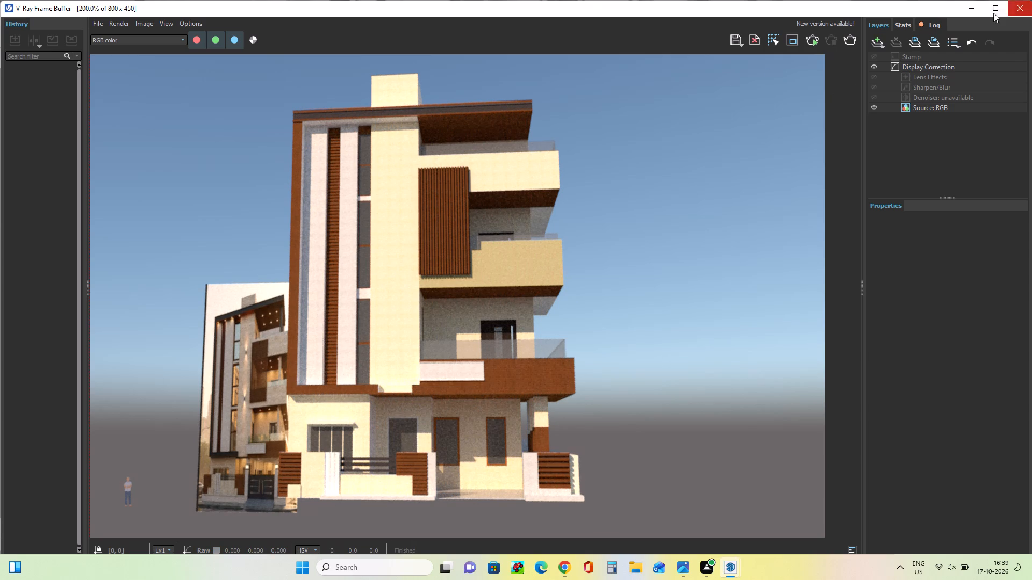
left_click(977, 11)
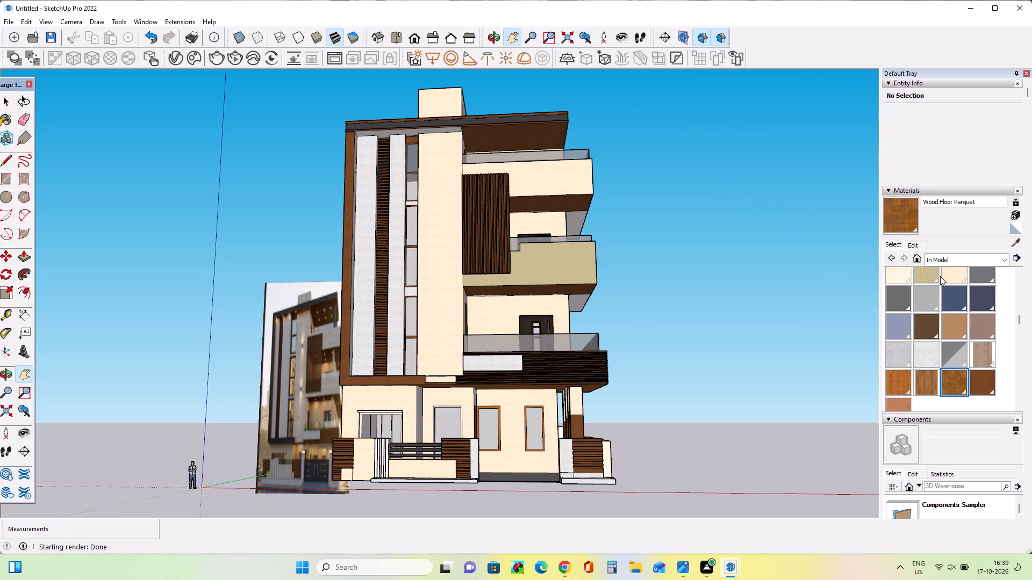
Paint the two upper balcony parapets, the tall central wall, the rooftop block and the recessed balcony wall with Material2.
scroll(940, 276, "up", 3)
left_click(895, 335)
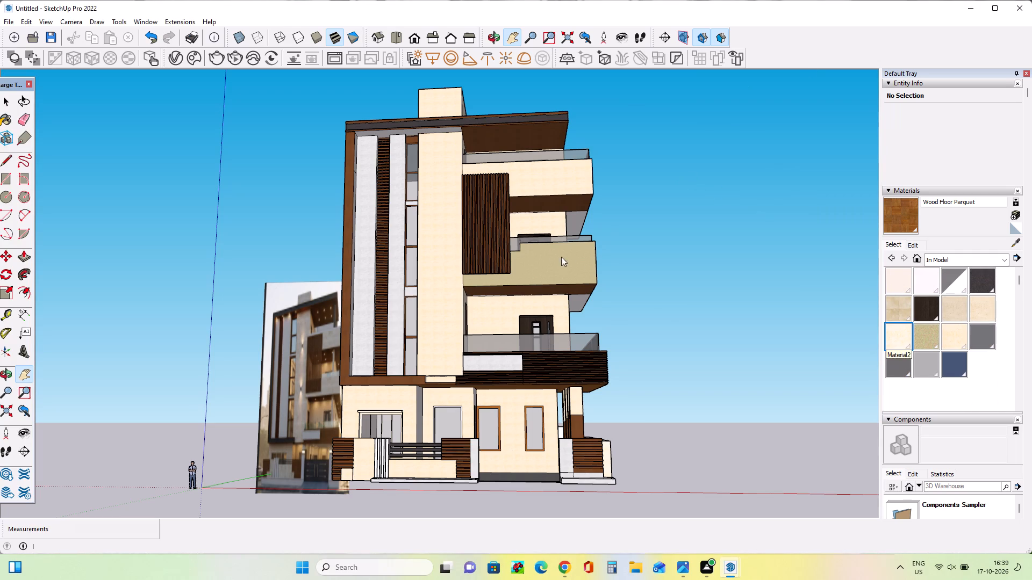
left_click(580, 266)
left_click(575, 184)
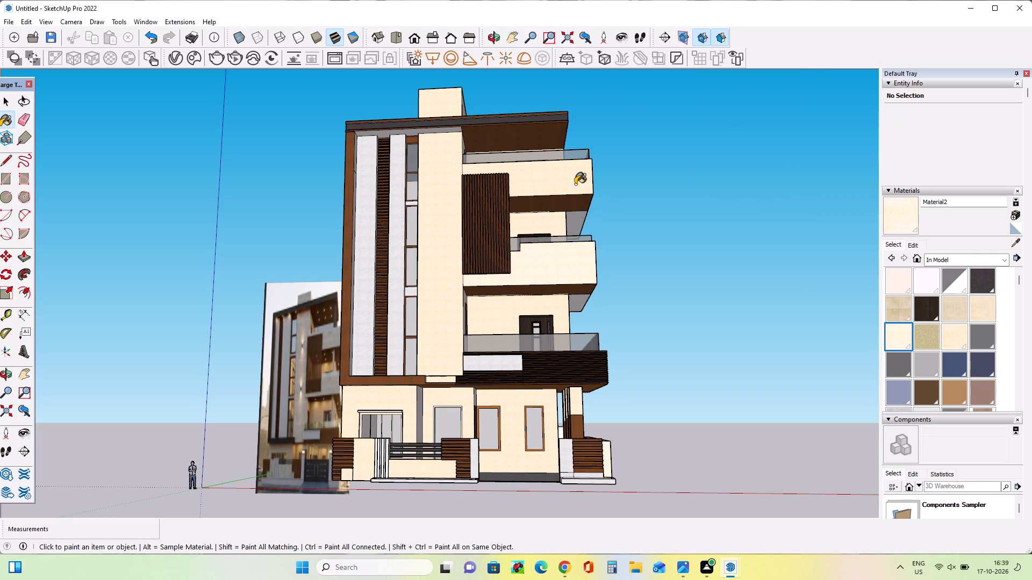
left_click(440, 259)
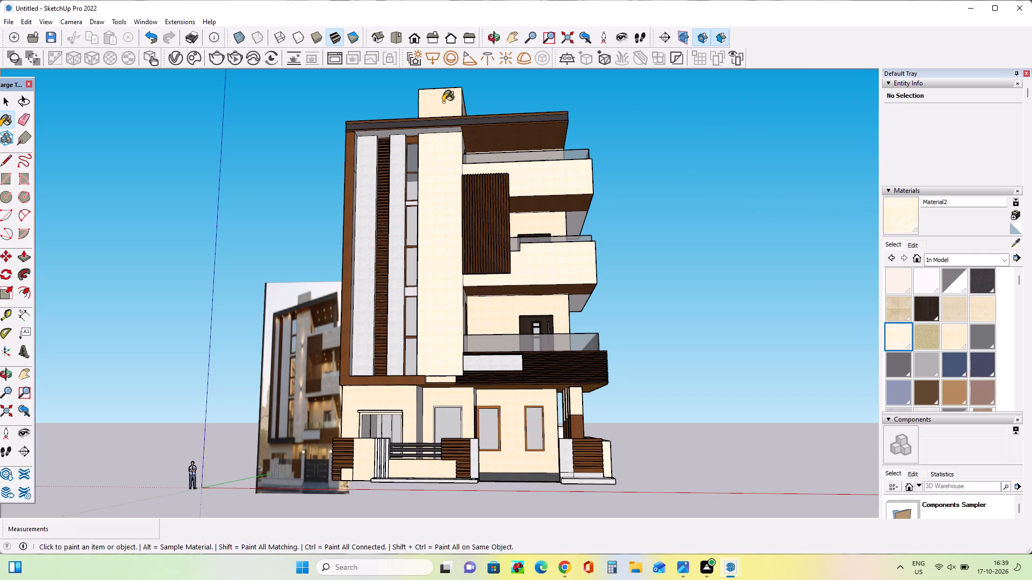
left_click(443, 102)
left_click(493, 318)
Paint the ground-floor walls, the boundary wall sections and the porch pillar with Material2.
left_click(513, 407)
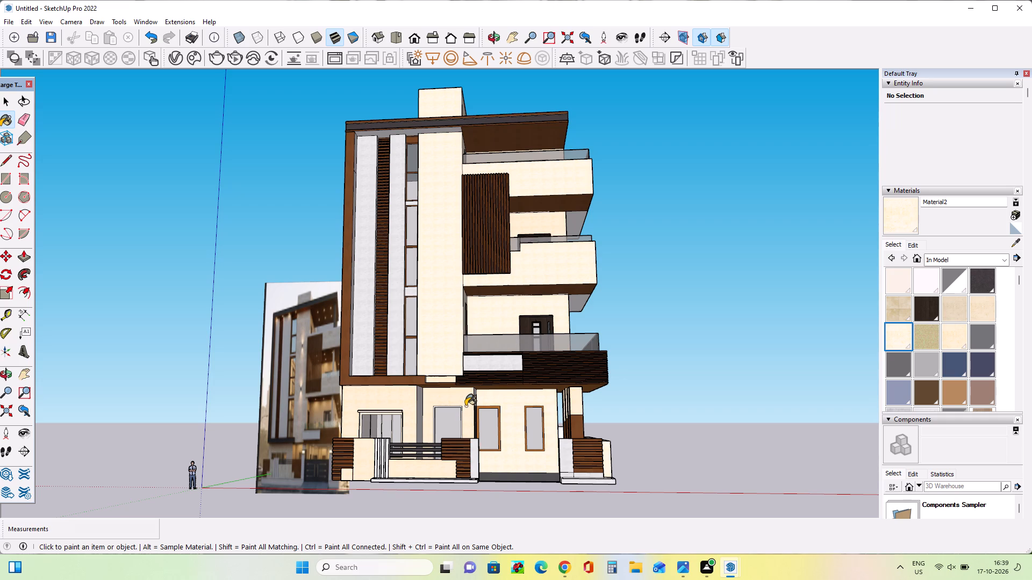
left_click(465, 406)
left_click(402, 400)
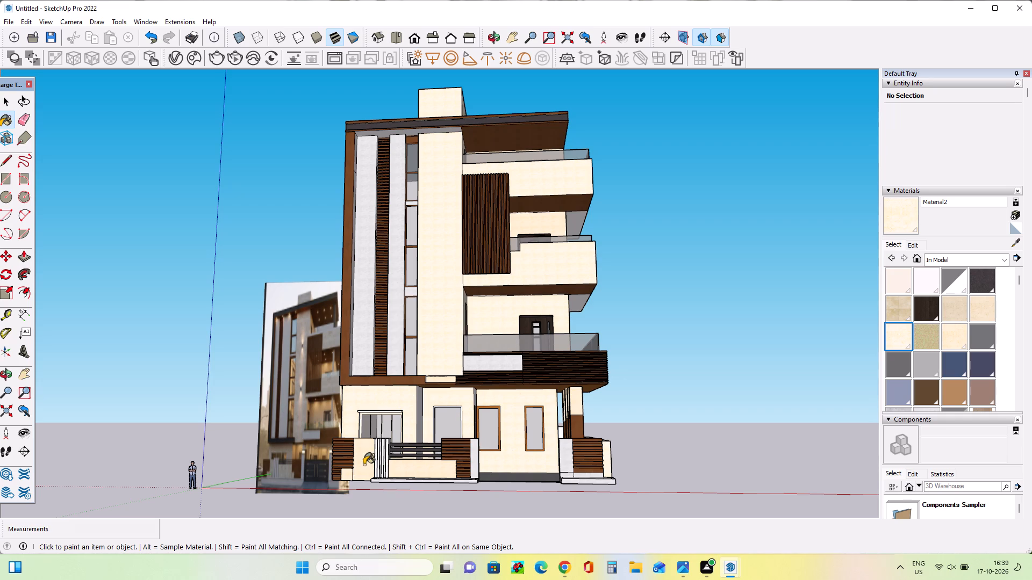
left_click(364, 465)
left_click(348, 477)
left_click(412, 467)
left_click(607, 469)
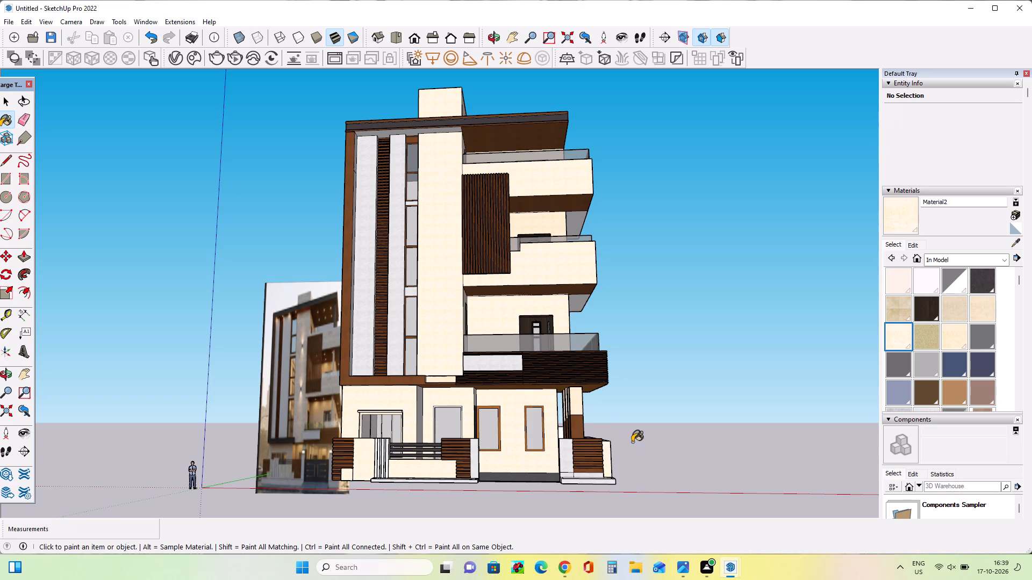
left_click(343, 477)
left_click(577, 407)
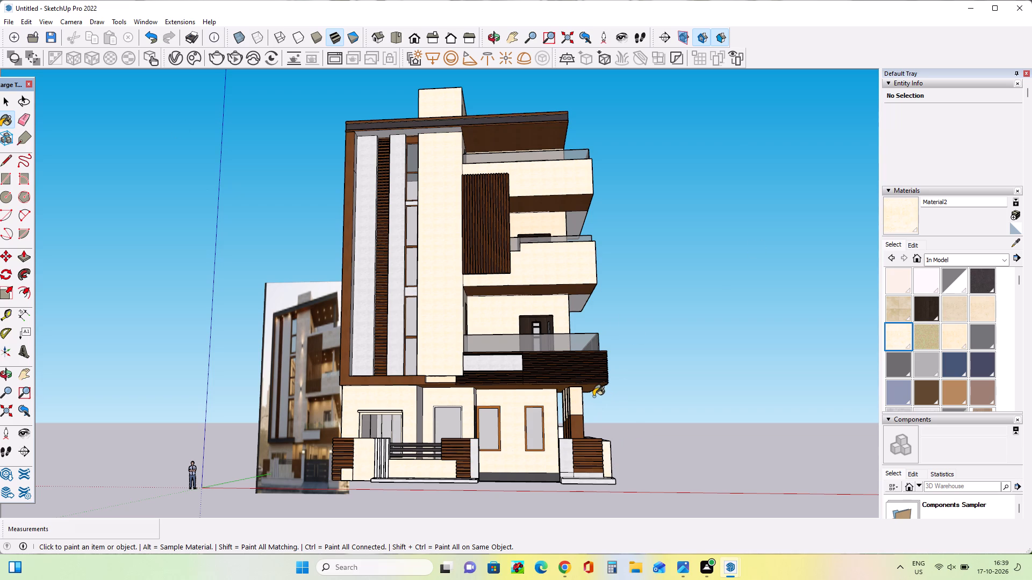
Render the repainted front elevation with V-Ray and review the whole image at 100%.
left_click(217, 56)
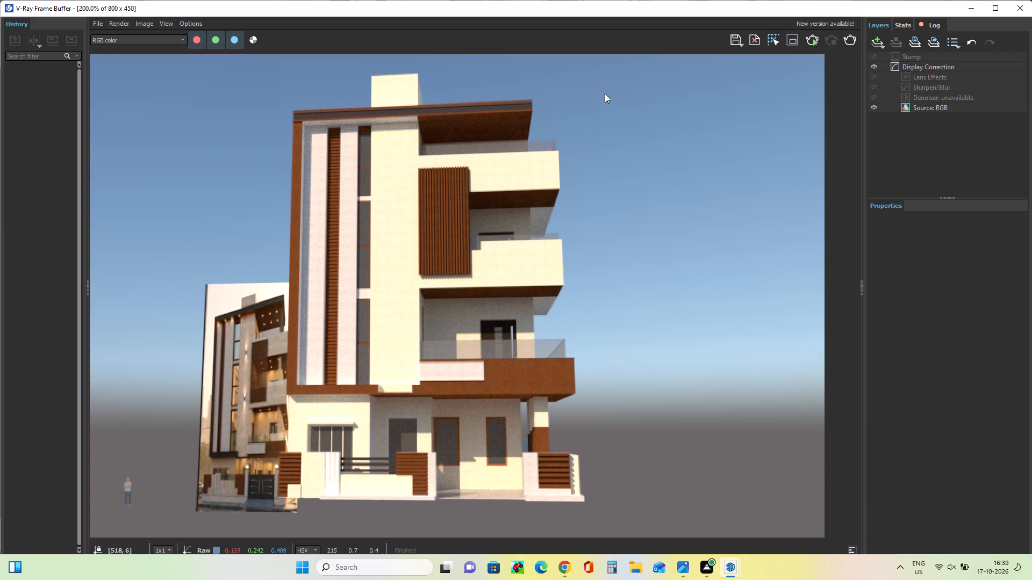
scroll(553, 180, "down", 2)
scroll(553, 181, "up", 1)
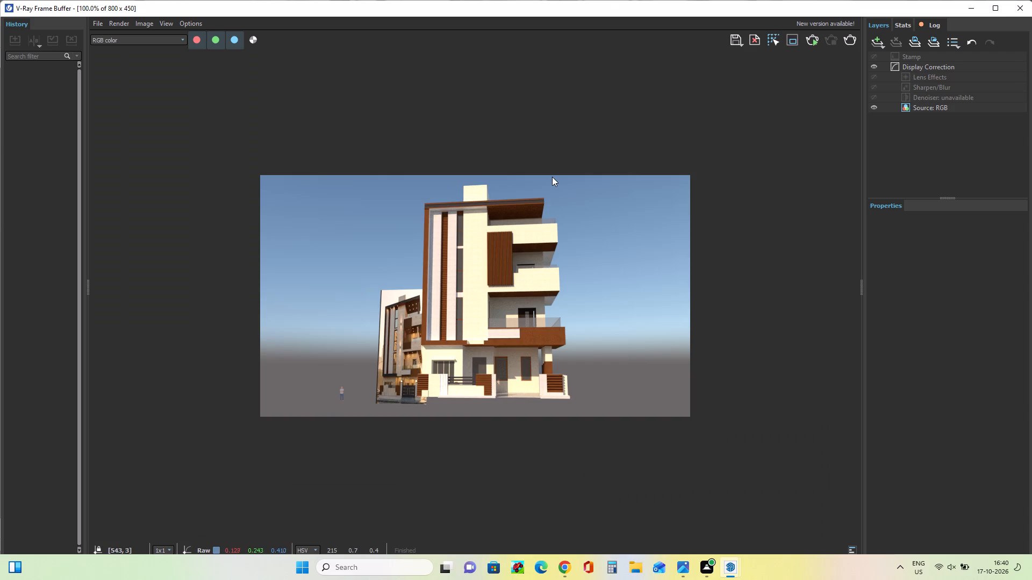
left_click(976, 4)
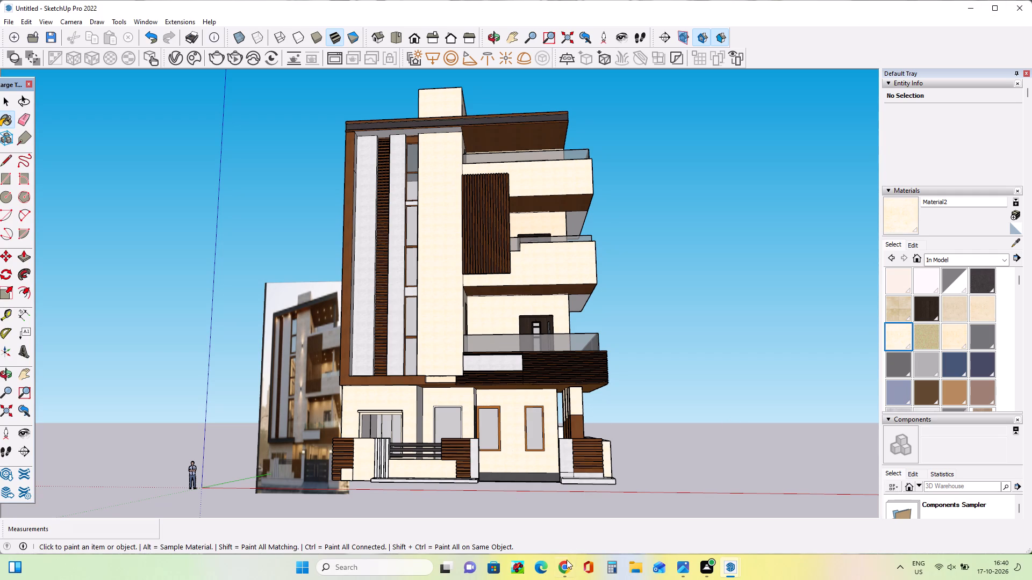
Switch to the 3D Warehouse page in Chrome and search its models for "gate".
left_click(566, 573)
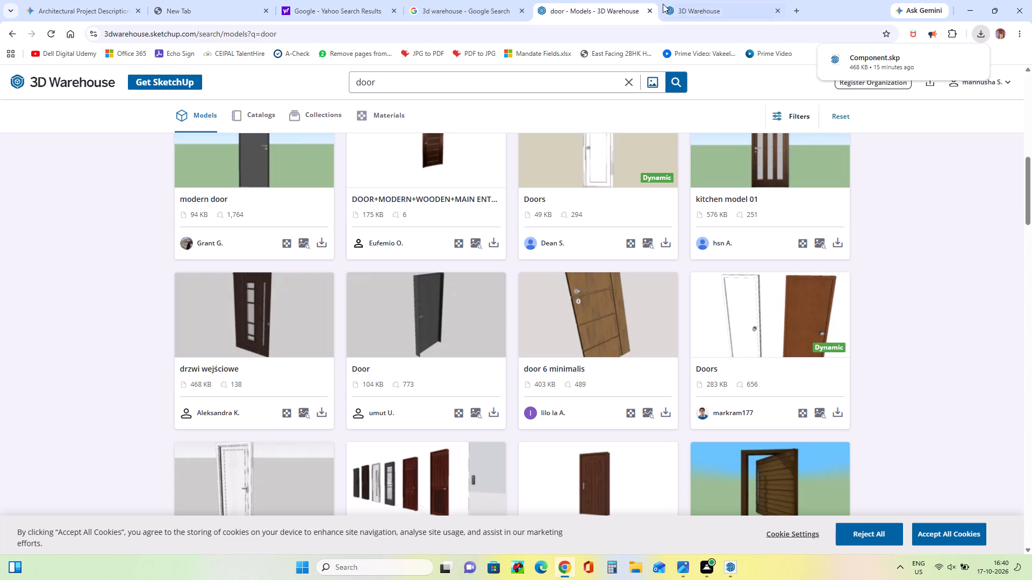
left_click(687, 5)
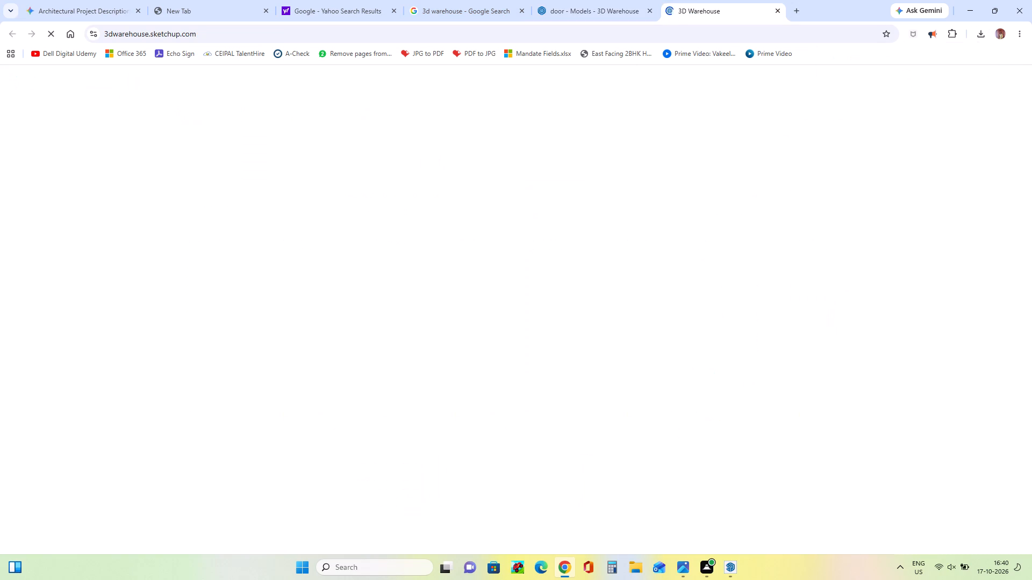
left_click(612, 10)
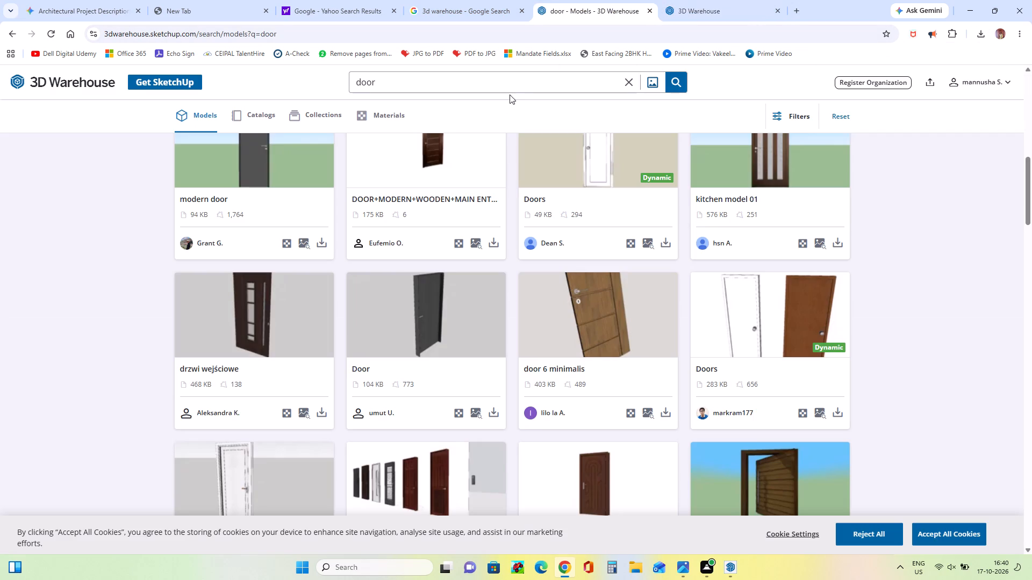
left_click(510, 84)
left_click(431, 76)
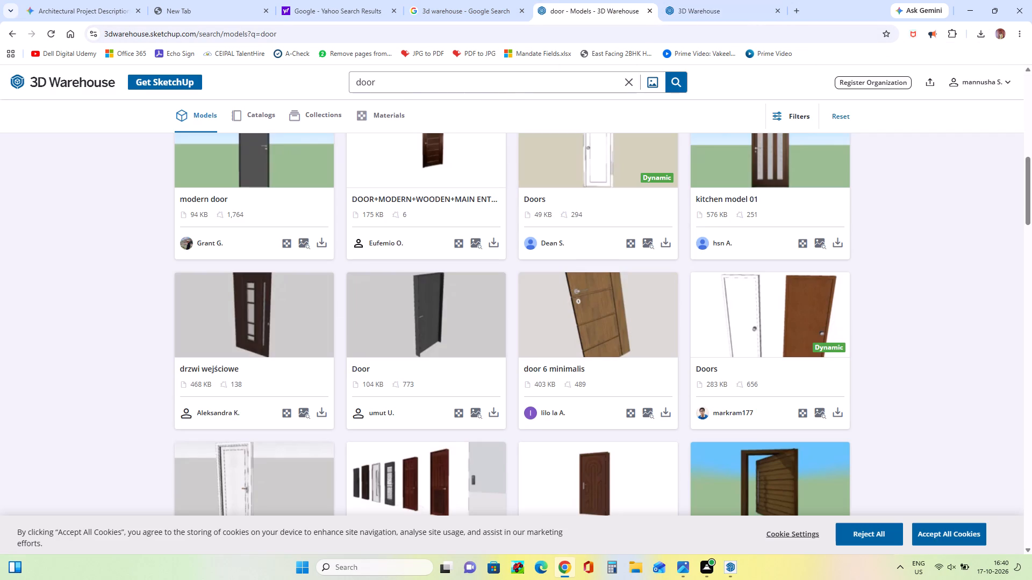
left_click(376, 82)
left_click(381, 81)
key("BackSpace")
key("BackSpace")
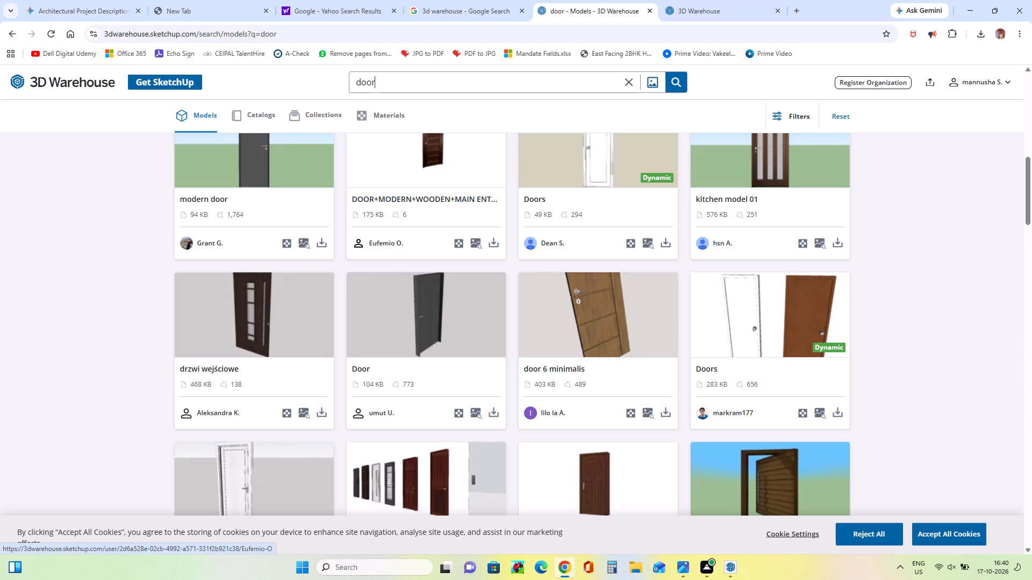
key("BackSpace")
key("BackSpace")
key("BackSpace")
key("BackSpace")
key("BackSpace")
type("gate")
key("Return")
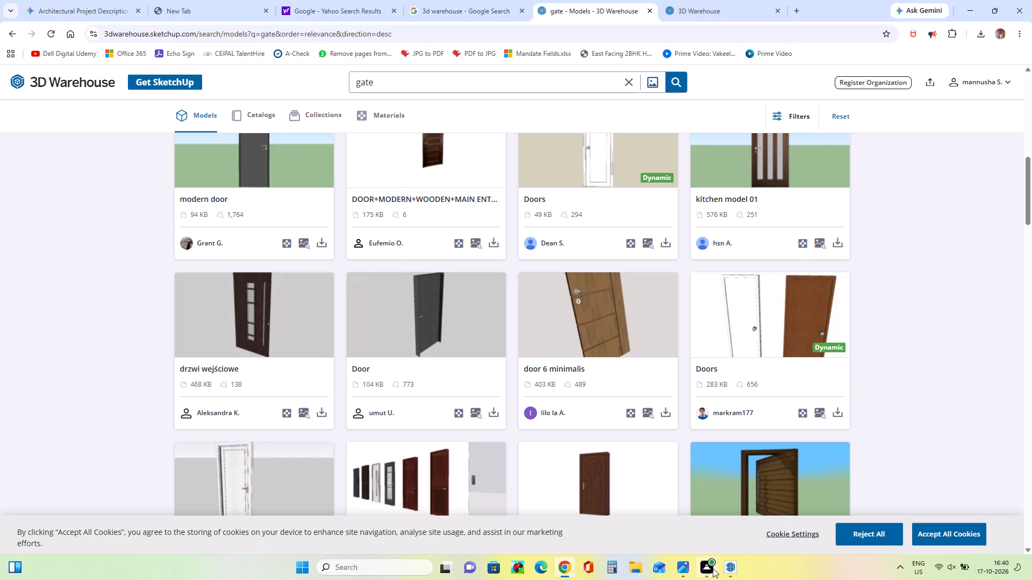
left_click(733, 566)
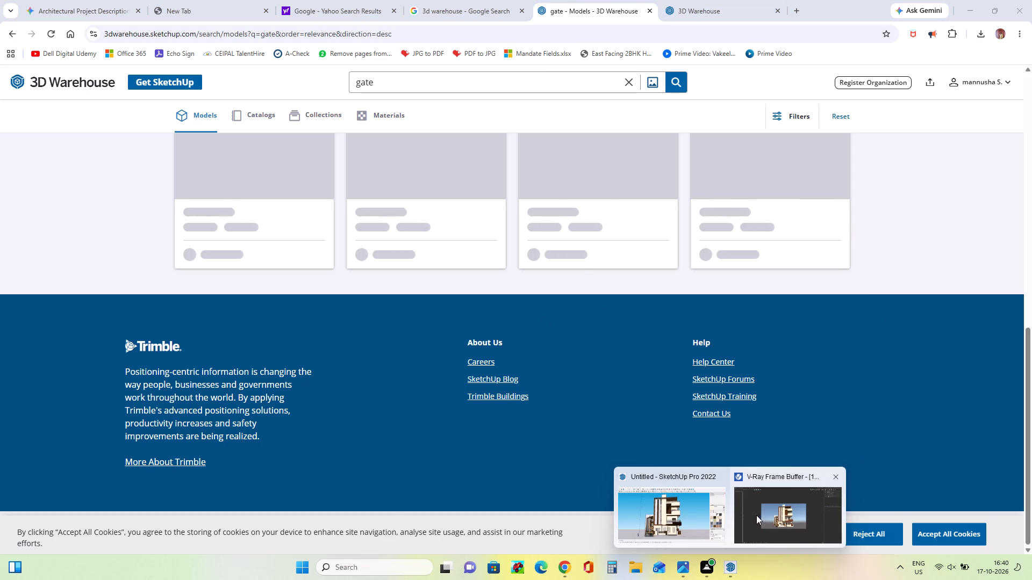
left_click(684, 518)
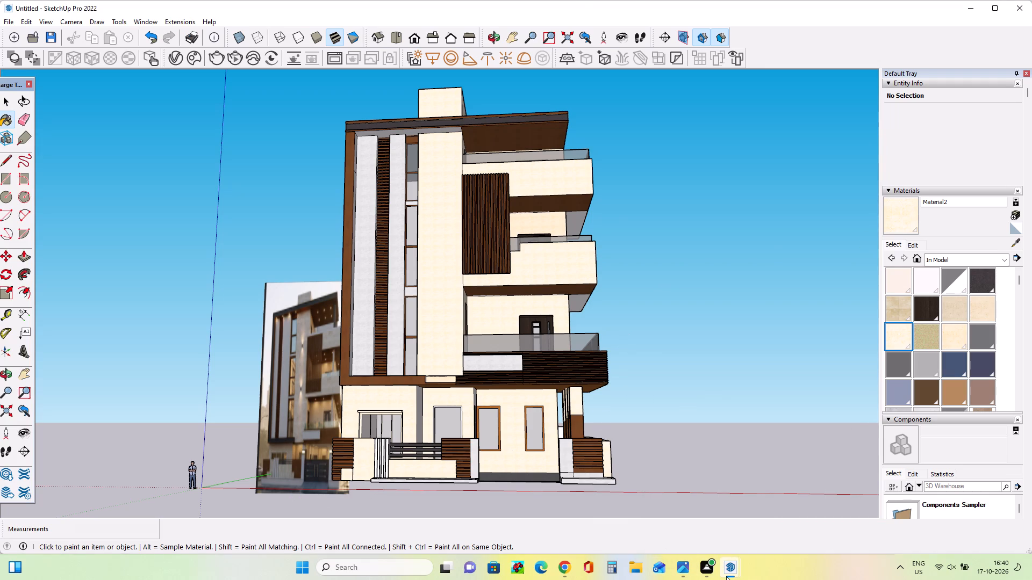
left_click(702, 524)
Browse the 3D Warehouse gate models in Chrome, download the 420 KB dark horizontal-slatted double Gate, and return to the SketchUp model.
left_click(567, 569)
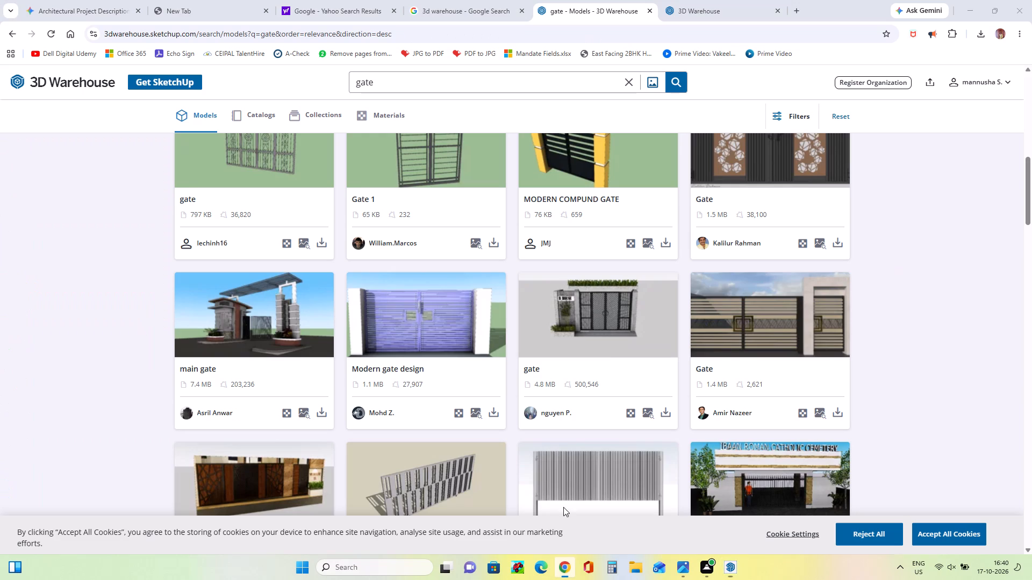
scroll(567, 400, "up", 5)
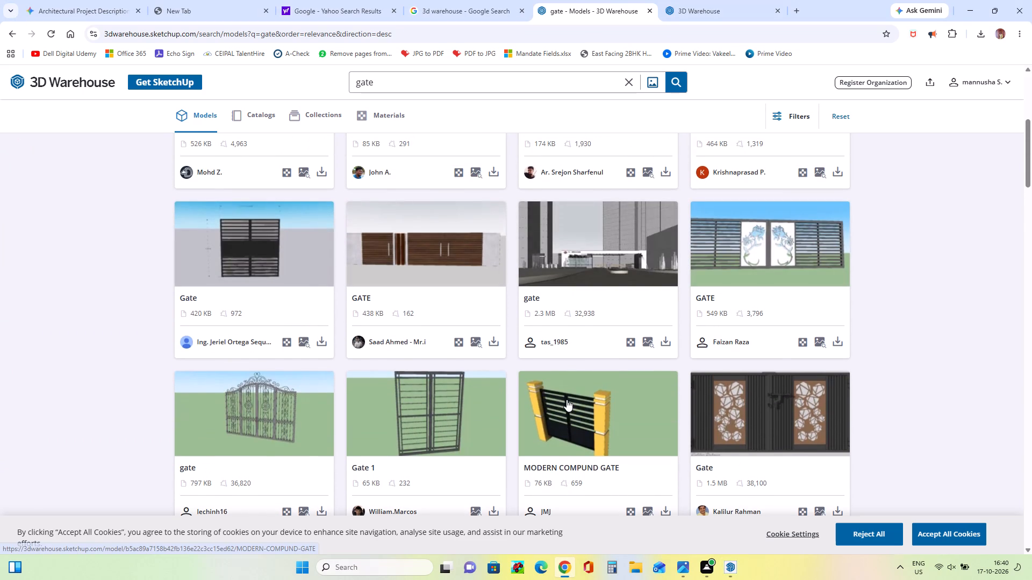
scroll(567, 400, "up", 2)
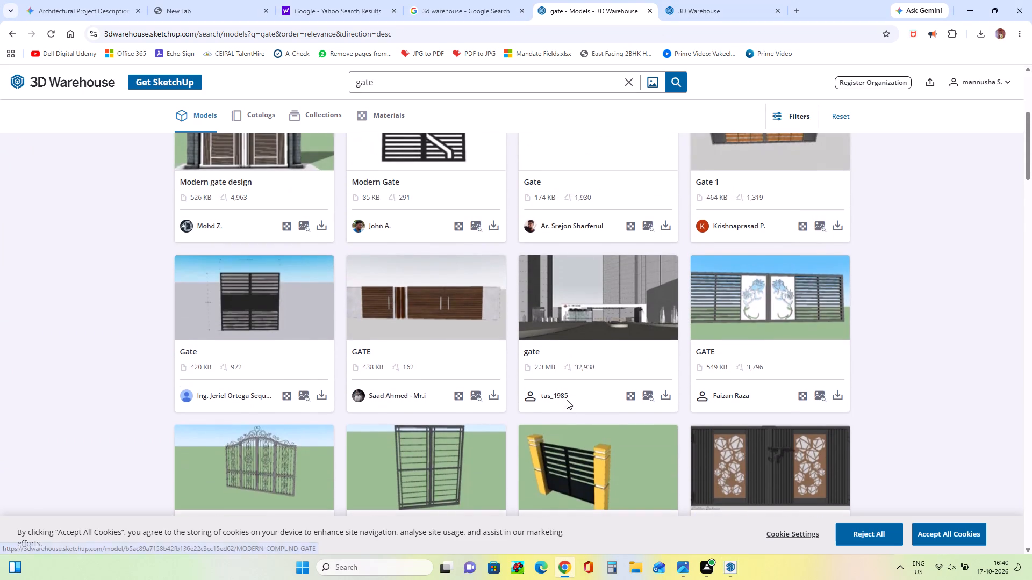
scroll(567, 400, "up", 5)
scroll(567, 400, "down", 4)
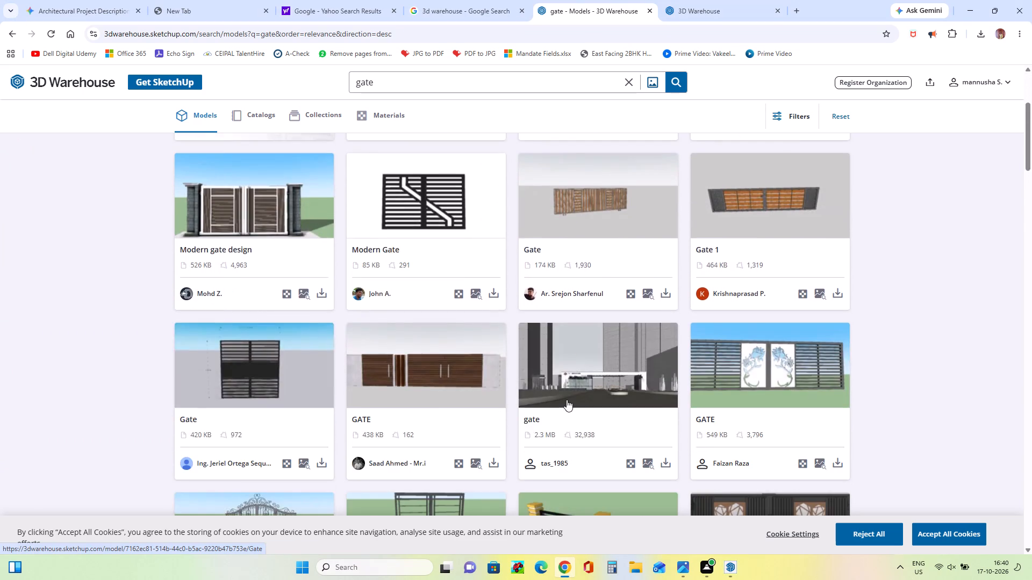
scroll(567, 400, "down", 4)
scroll(567, 400, "up", 1)
scroll(567, 400, "down", 3)
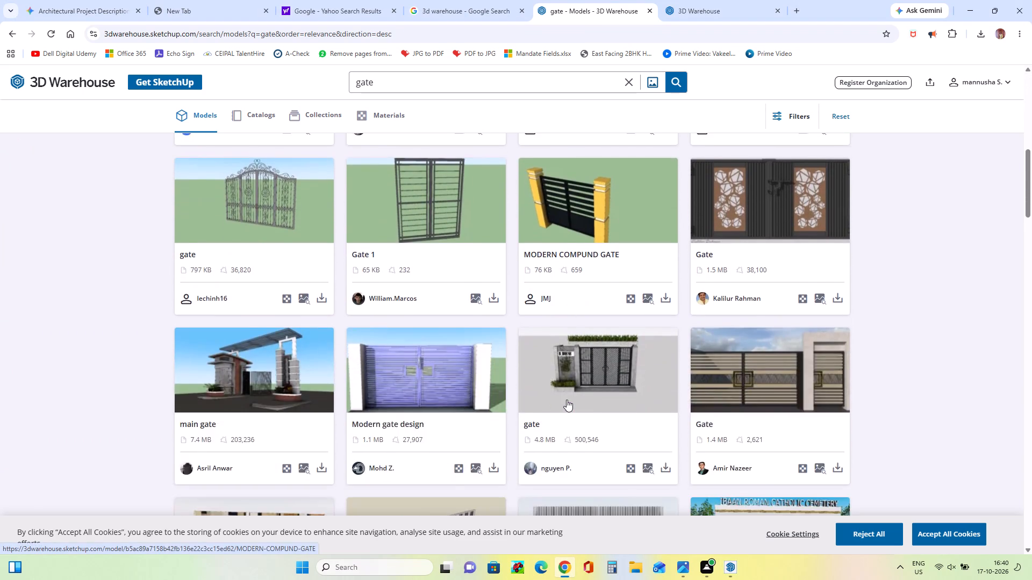
scroll(567, 400, "down", 8)
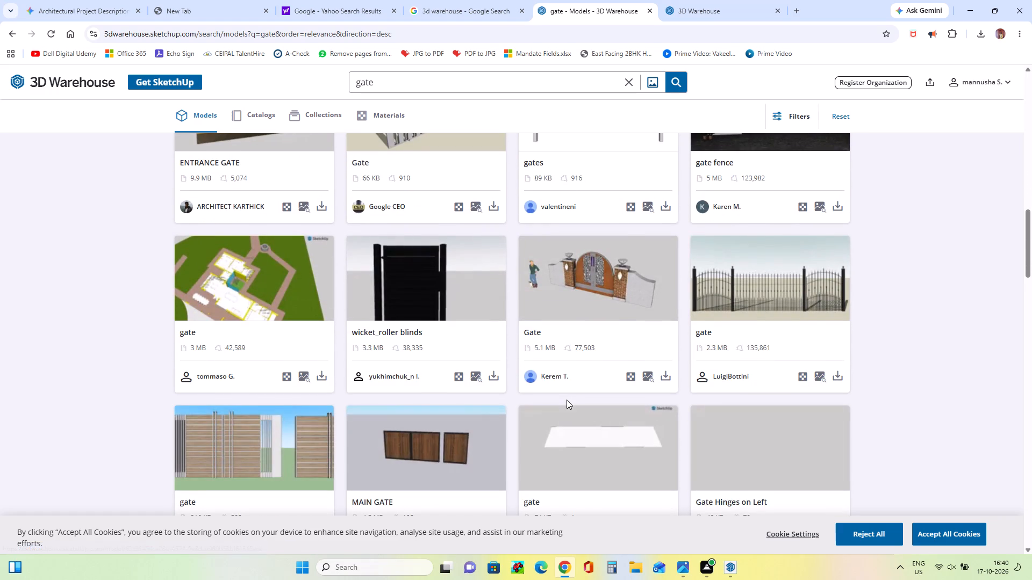
scroll(567, 400, "down", 4)
scroll(567, 400, "up", 11)
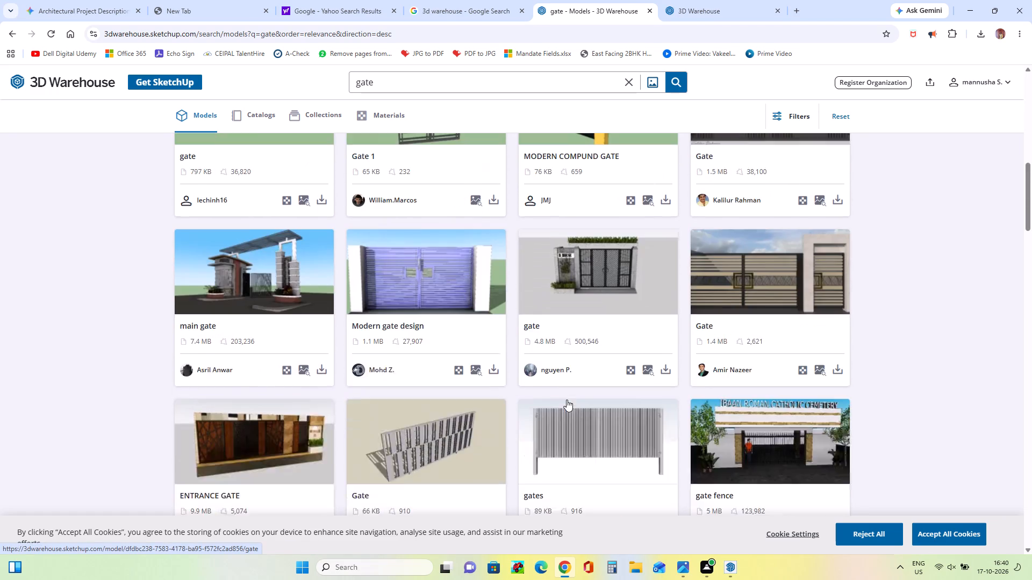
scroll(567, 400, "up", 5)
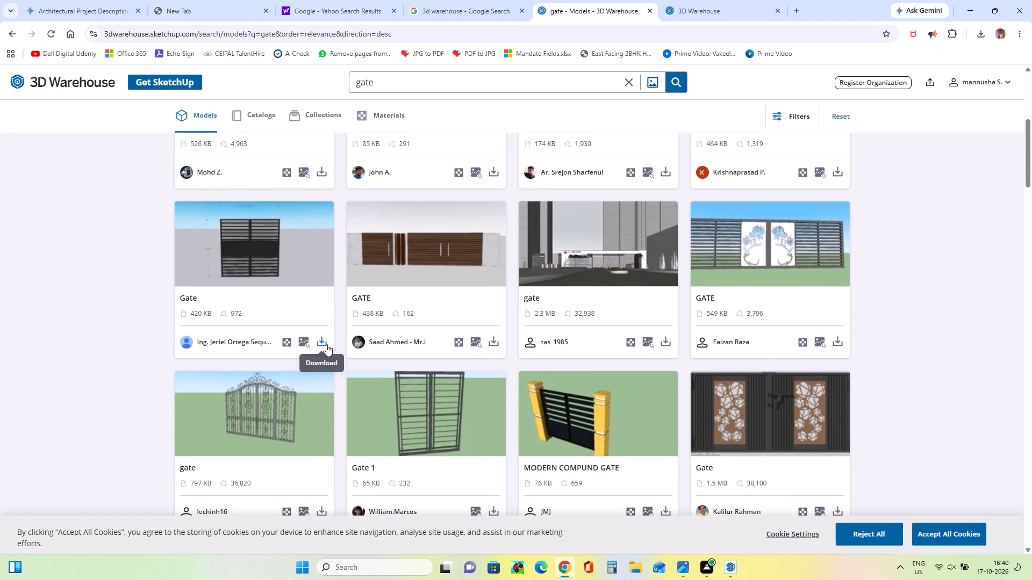
left_click(325, 347)
left_click(346, 370)
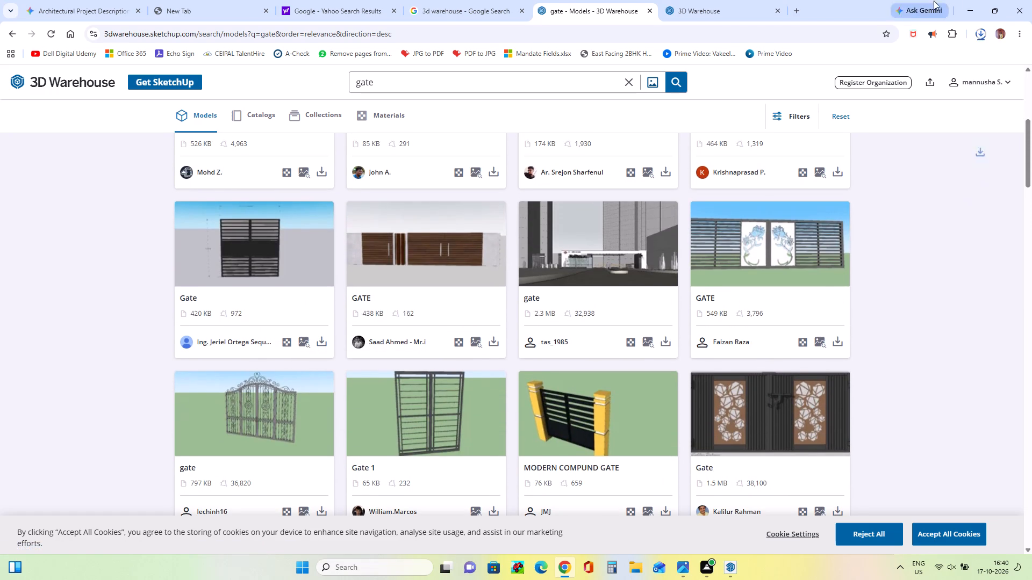
left_click(973, 4)
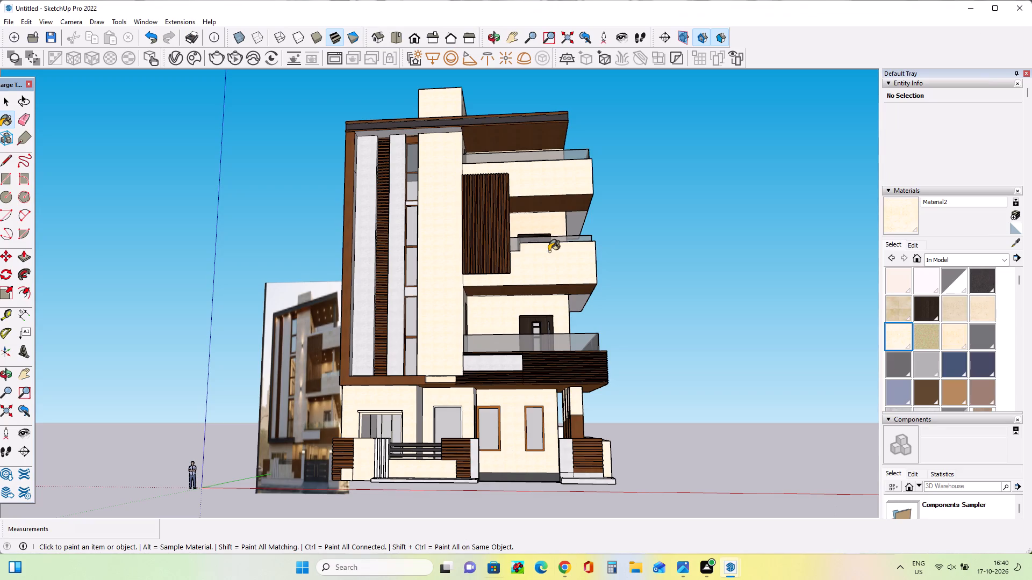
Import the downloaded Porton+casa (1) gate file and place it on the open ground beside the building.
left_click(12, 18)
left_click(65, 206)
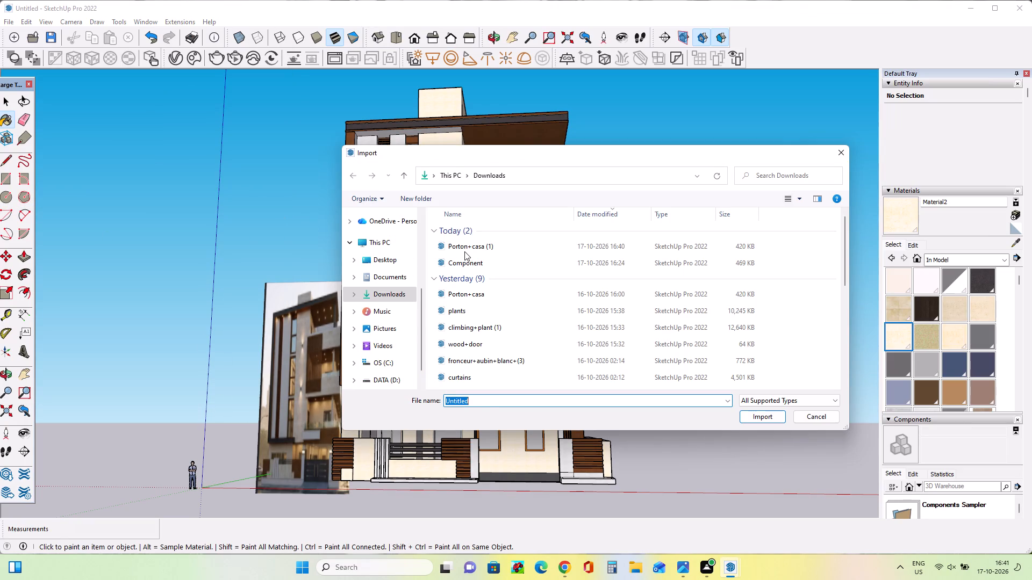
left_click(467, 249)
left_click(758, 416)
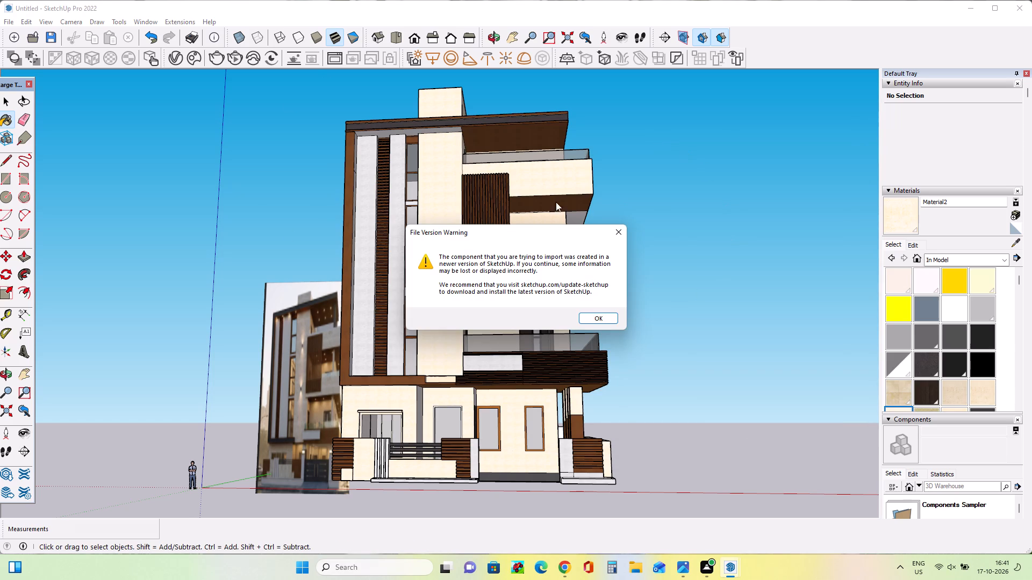
left_click(604, 315)
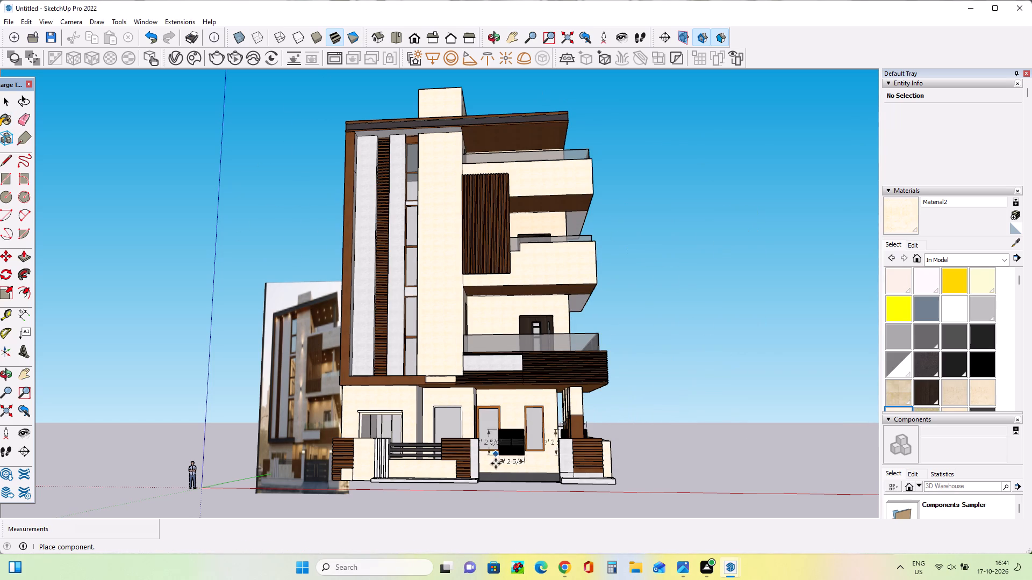
scroll(342, 403, "down", 5)
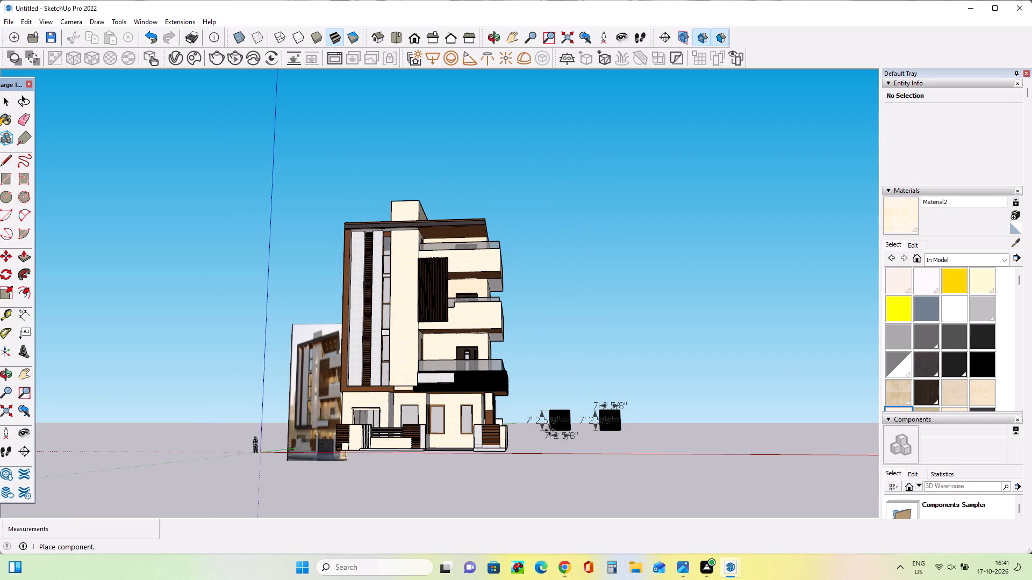
left_click(553, 430)
scroll(575, 432, "up", 15)
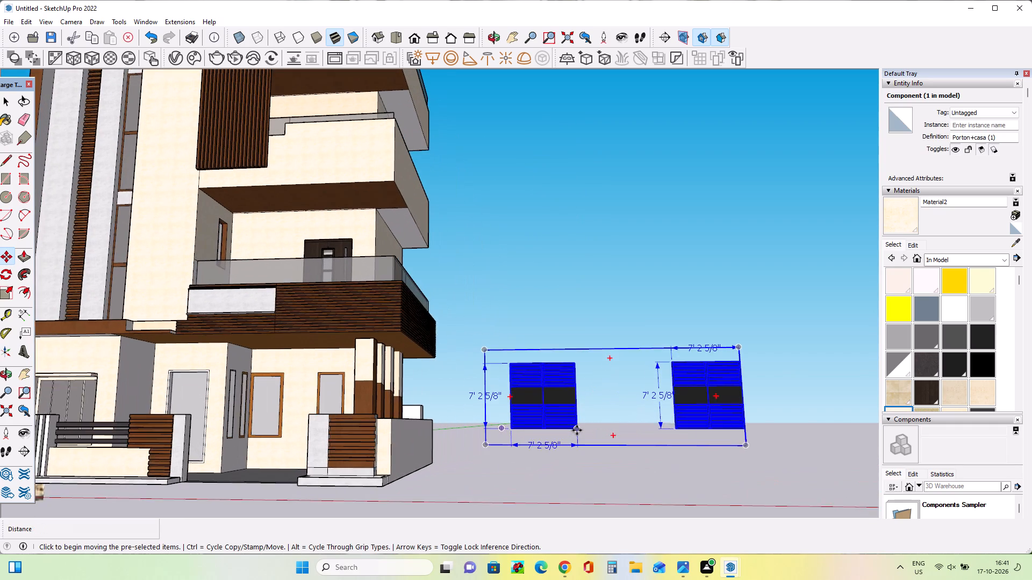
Inside the imported gate component, delete the second gate with its dimensions and the remaining gate's width and height dimensions.
right_click(608, 350)
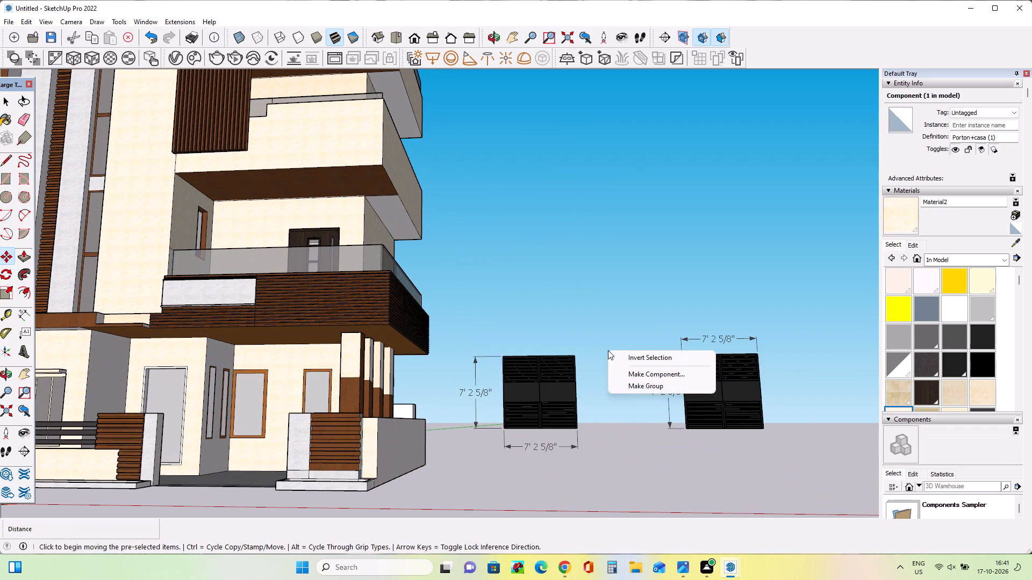
left_click(559, 371)
left_click(559, 371)
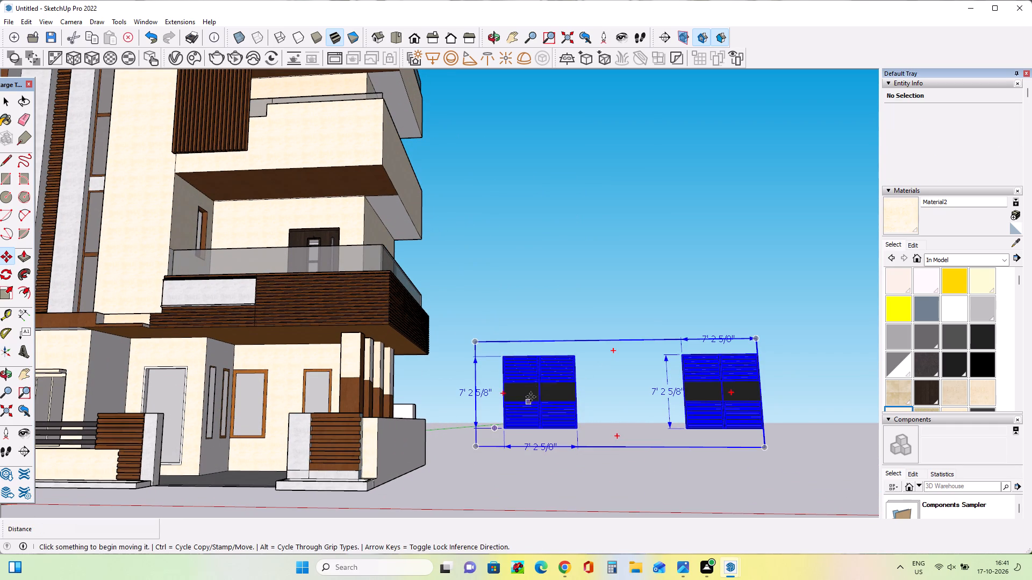
right_click(536, 392)
right_click(536, 392)
right_click(536, 392)
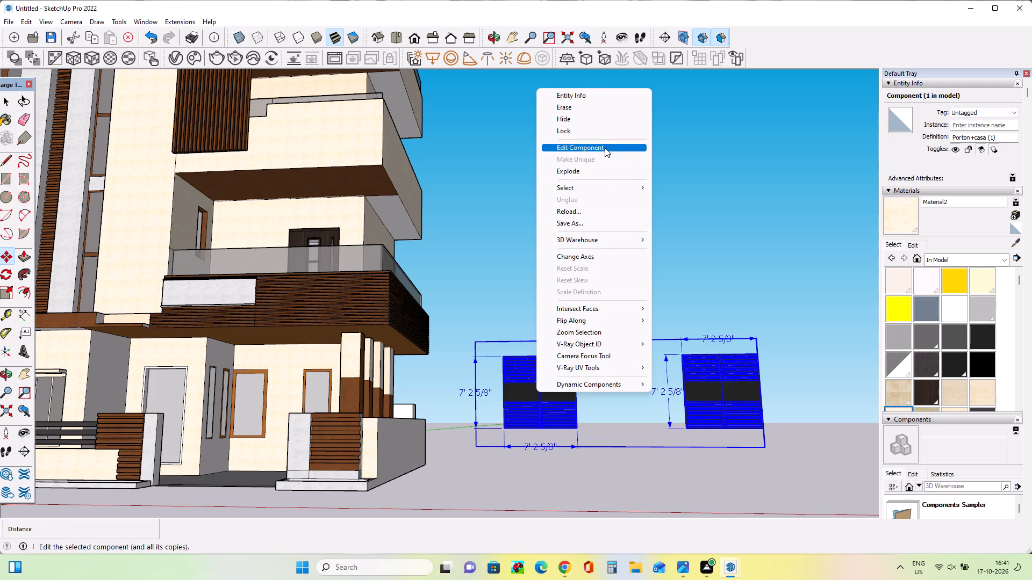
left_click(605, 148)
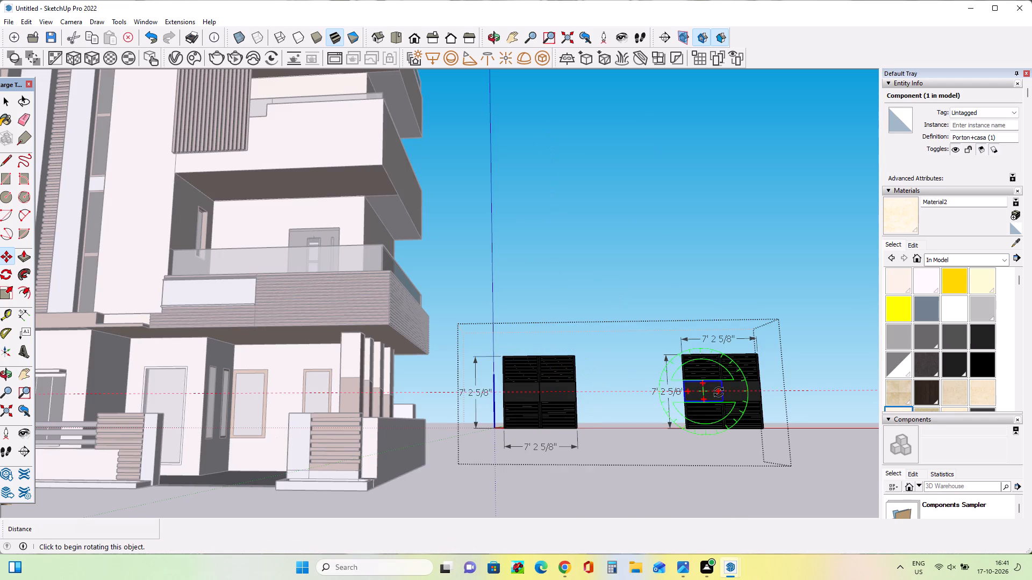
left_click(6, 104)
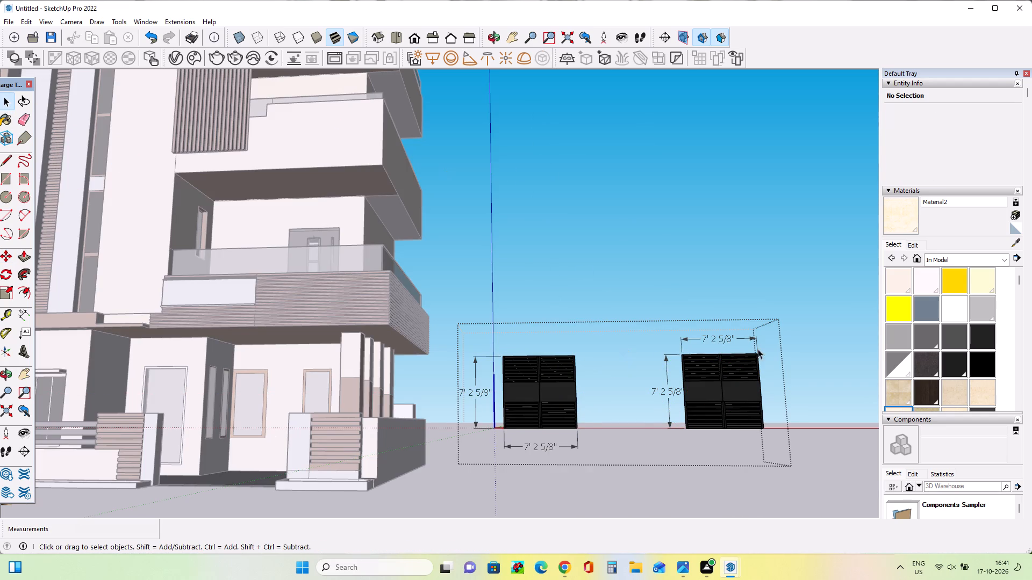
left_click_drag(789, 313, 635, 441)
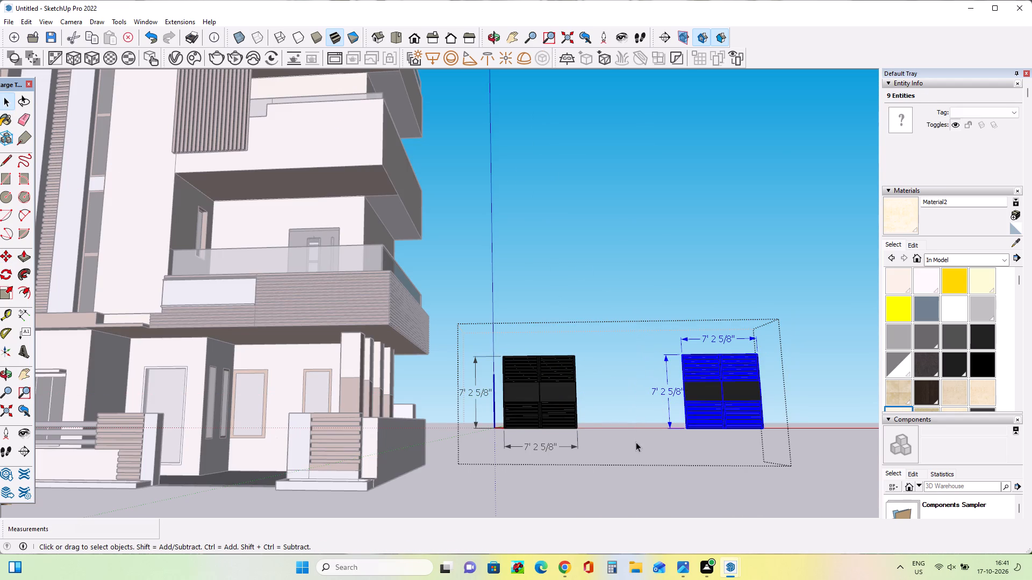
key("Delete")
left_click(560, 445)
key("Delete")
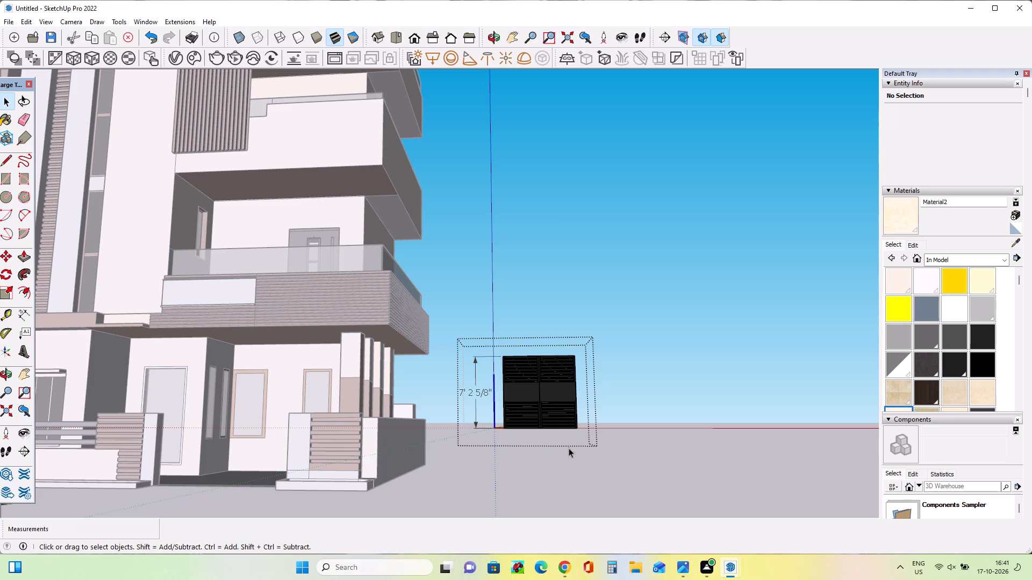
left_click(473, 409)
left_click(475, 414)
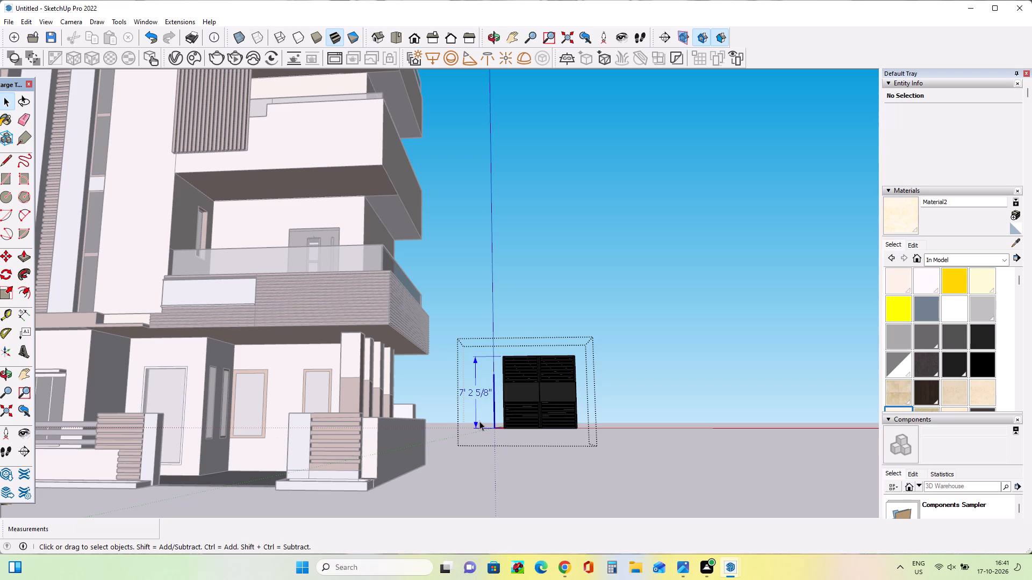
key("Delete")
Move the slatted gate by its bottom corner against the boundary-wall pillar at the entrance opening, and leave component editing.
middle_click_drag(556, 391, 564, 431)
left_click(574, 428)
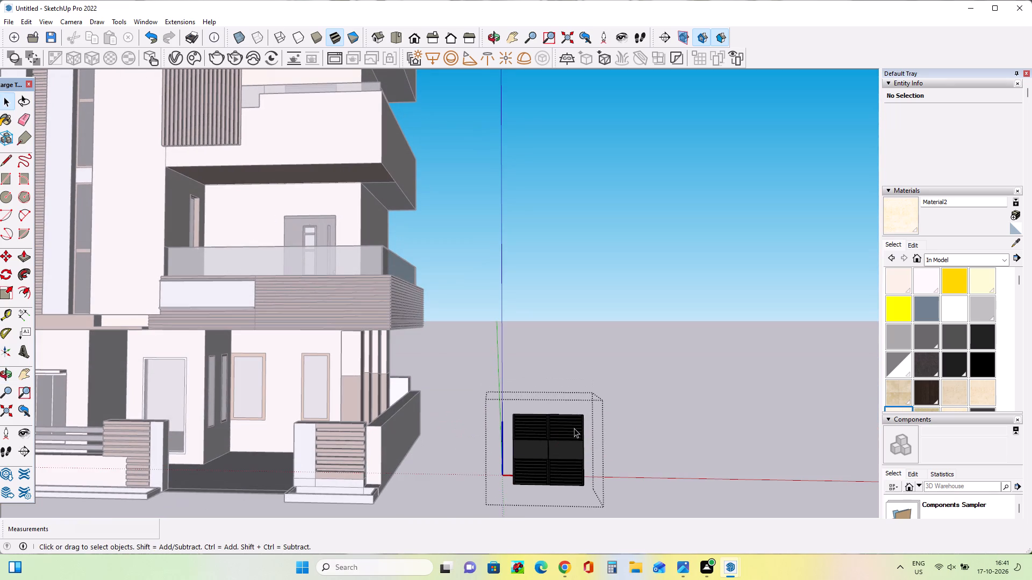
left_click(4, 257)
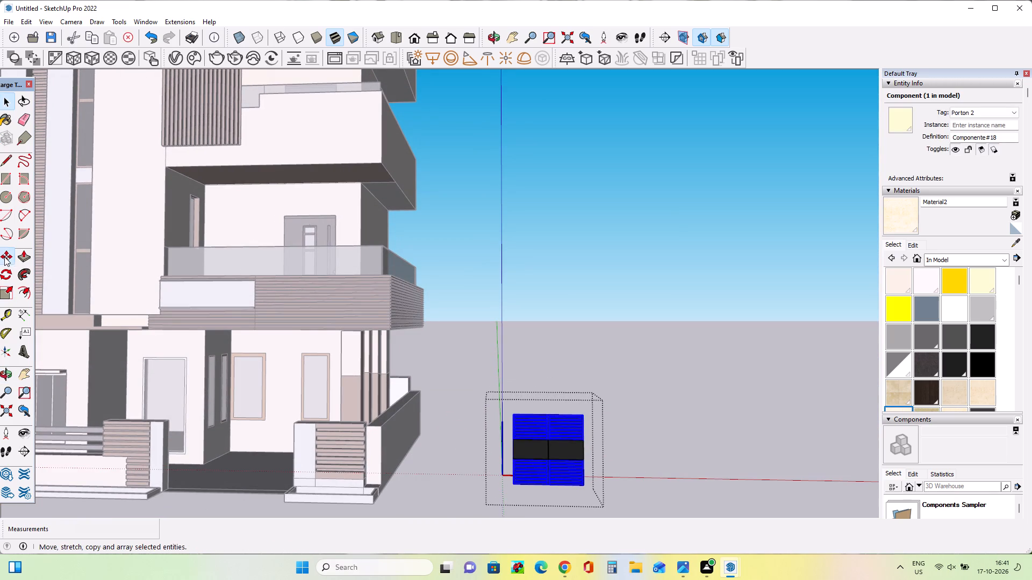
left_click(512, 489)
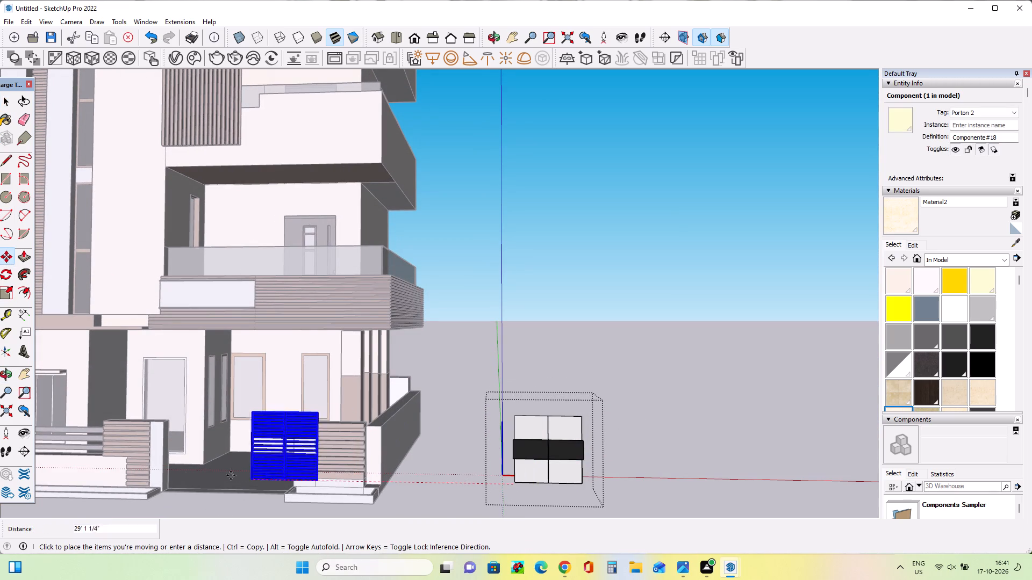
left_click(169, 483)
middle_click_drag(438, 459, 466, 430)
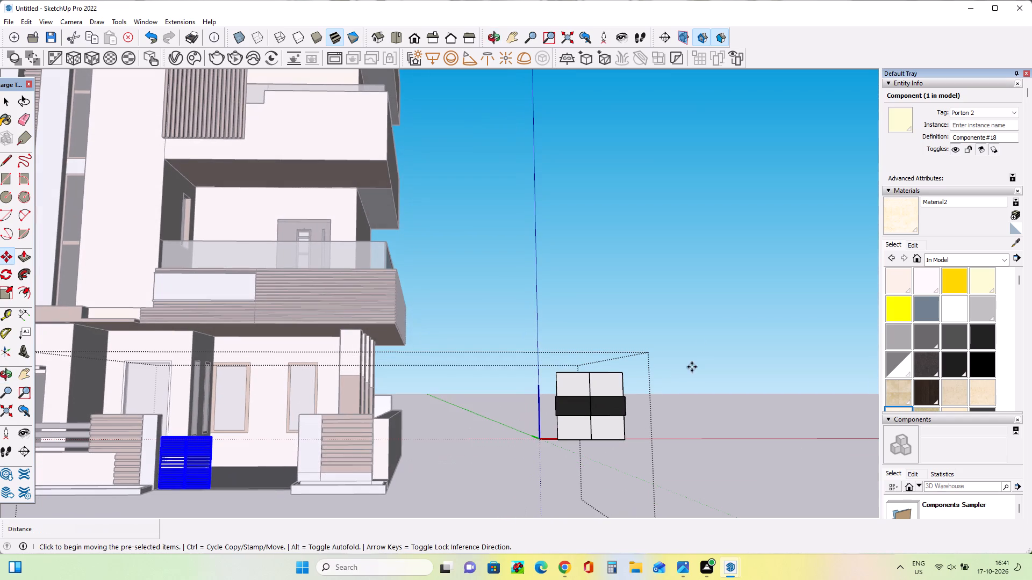
left_click(3, 98)
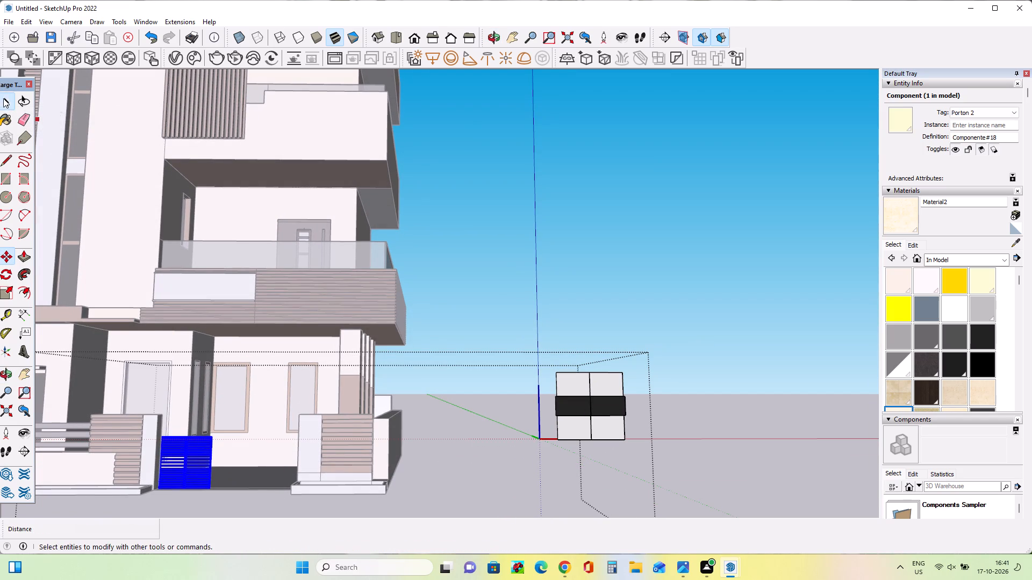
double_click(508, 265)
scroll(190, 479, "up", 5)
middle_click_drag(211, 463, 250, 452)
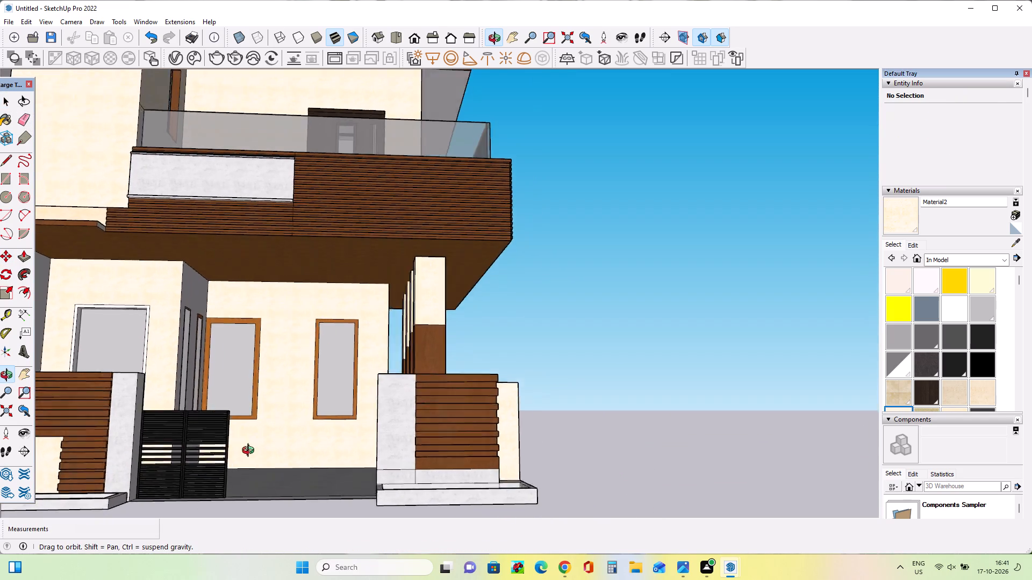
middle_click_drag(250, 452, 235, 445)
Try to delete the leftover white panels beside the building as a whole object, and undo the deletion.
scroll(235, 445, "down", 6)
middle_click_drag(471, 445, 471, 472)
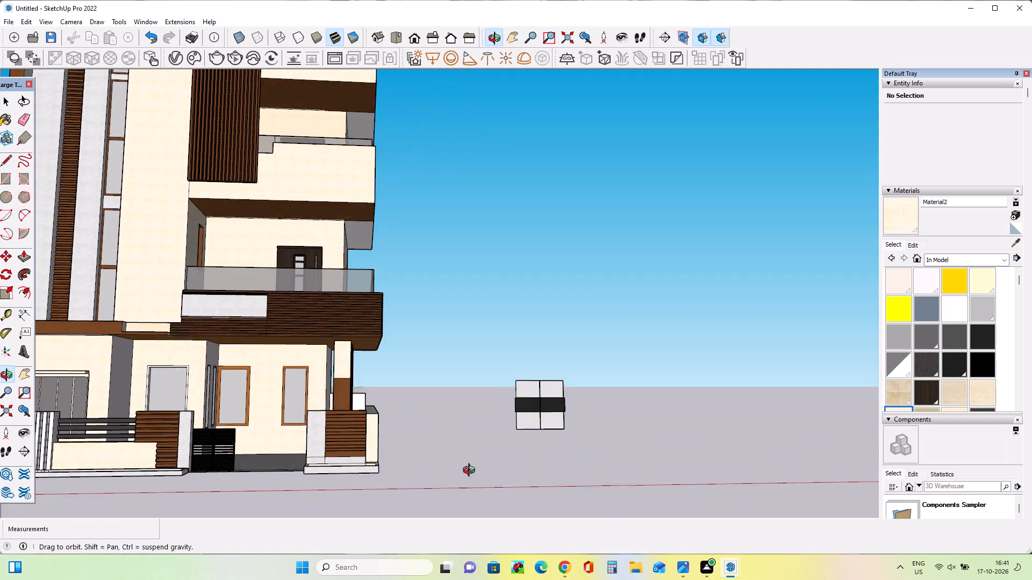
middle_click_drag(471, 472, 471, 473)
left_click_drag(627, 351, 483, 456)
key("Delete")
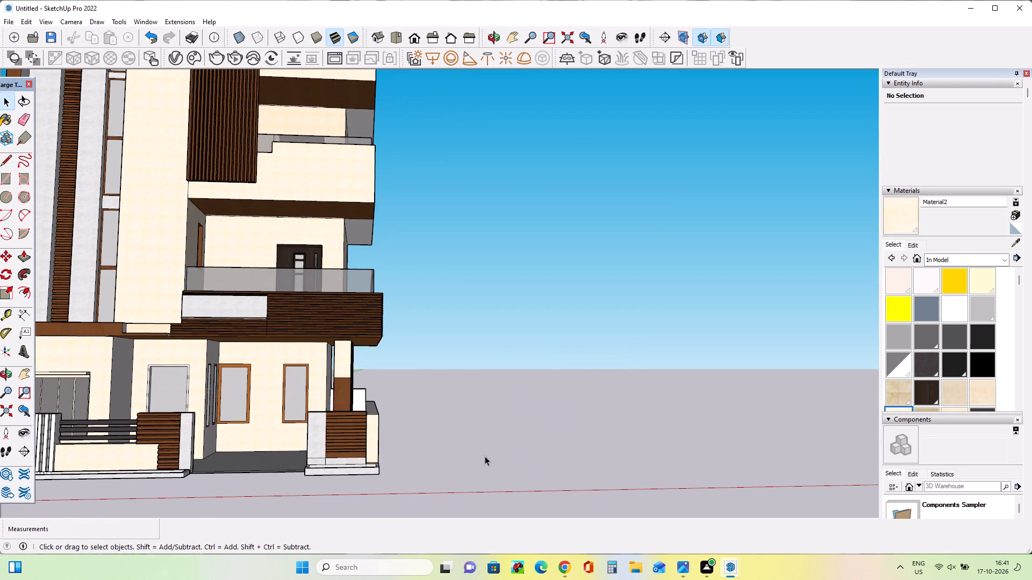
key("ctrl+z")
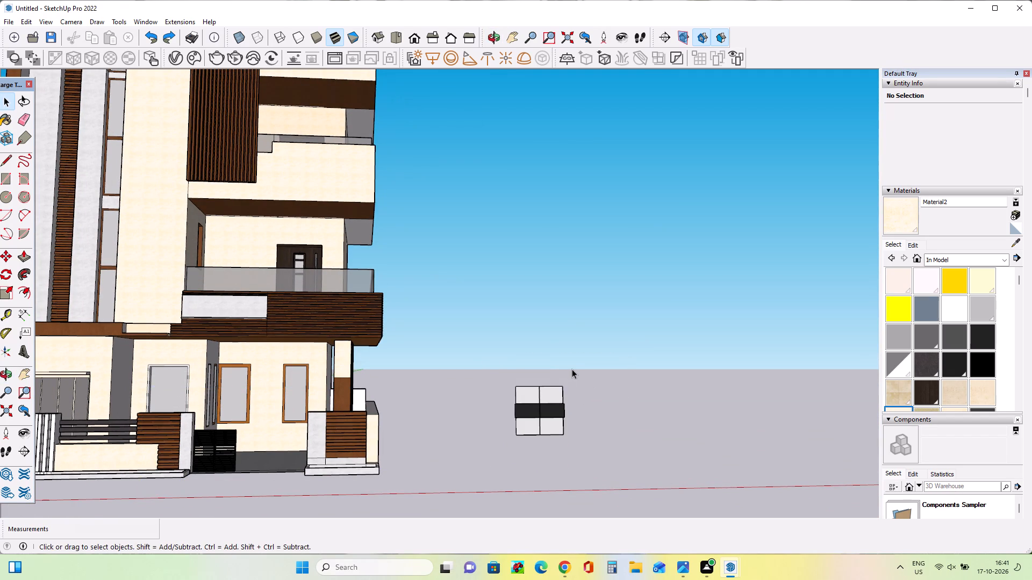
Inside the gate component, delete only the leftover white panels standing apart from the building, and leave component editing.
left_click(554, 411)
right_click(554, 411)
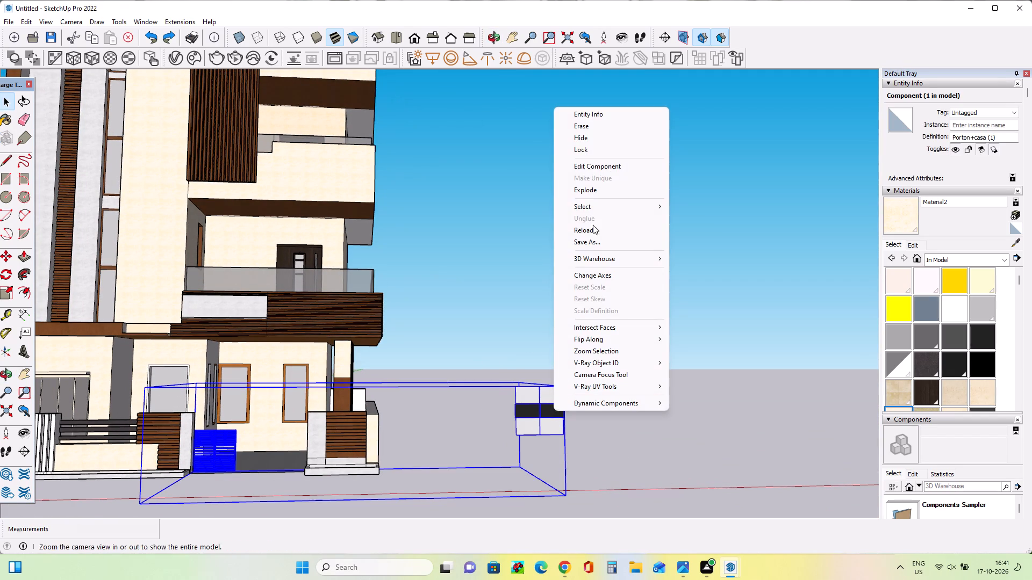
left_click(618, 165)
left_click_drag(604, 314, 505, 425)
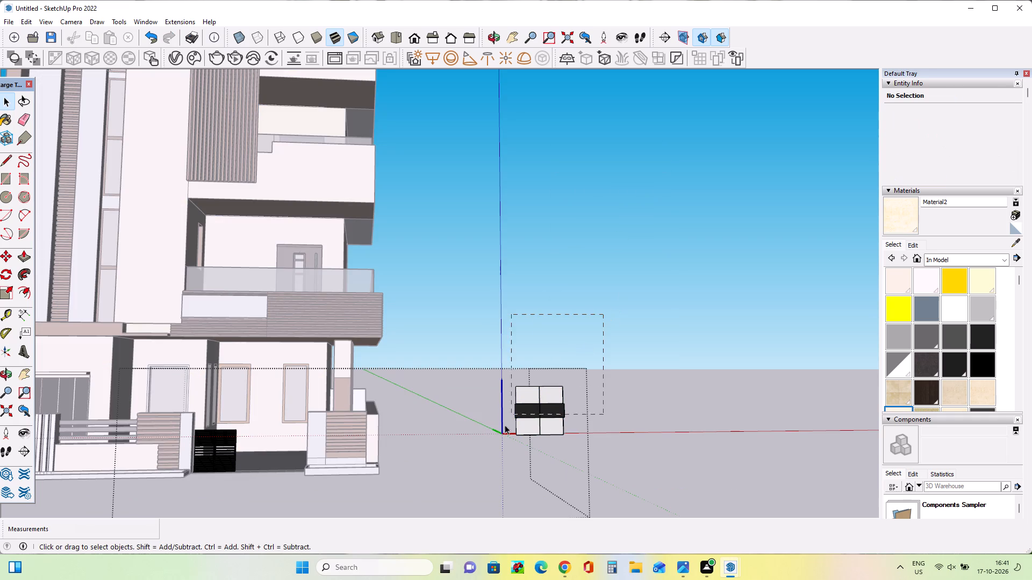
left_click_drag(505, 425, 489, 460)
key("Delete")
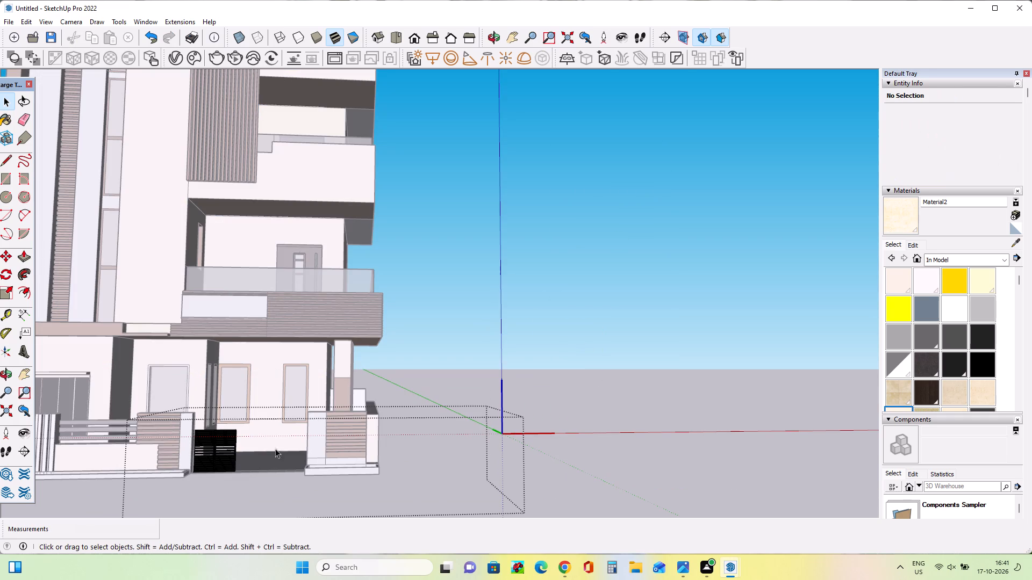
left_click(224, 456)
scroll(223, 463, "up", 7)
left_click(234, 466)
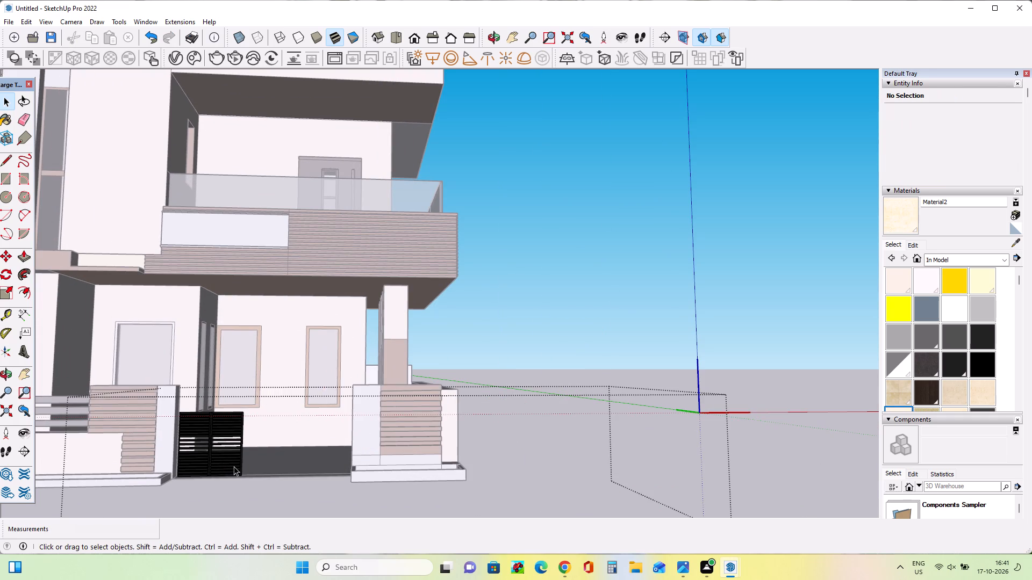
left_click(621, 304)
Scale the gate along the red axis by about 2.75 so it spans the opening between the two entrance pillars.
left_click(228, 470)
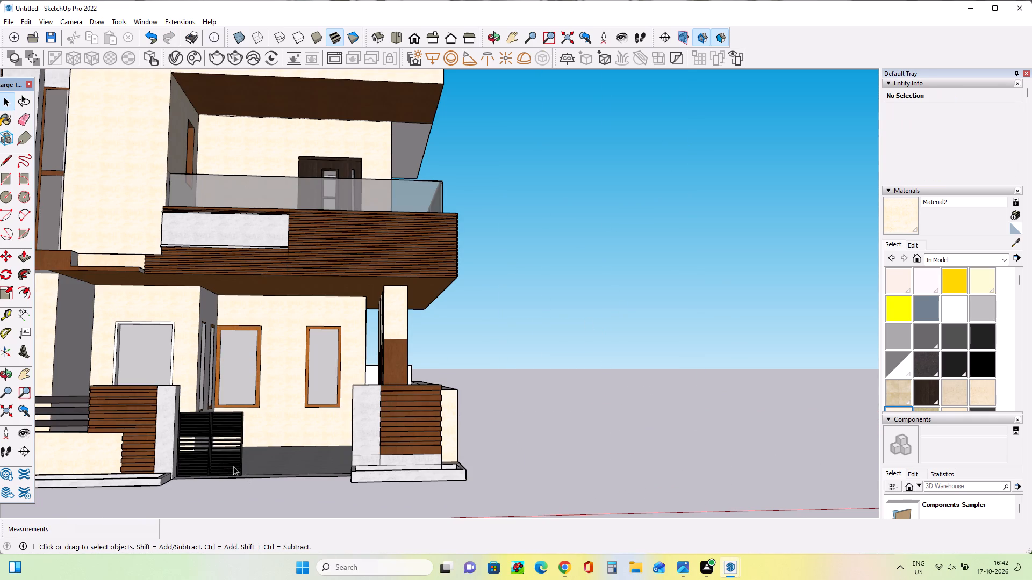
left_click(234, 466)
left_click(5, 295)
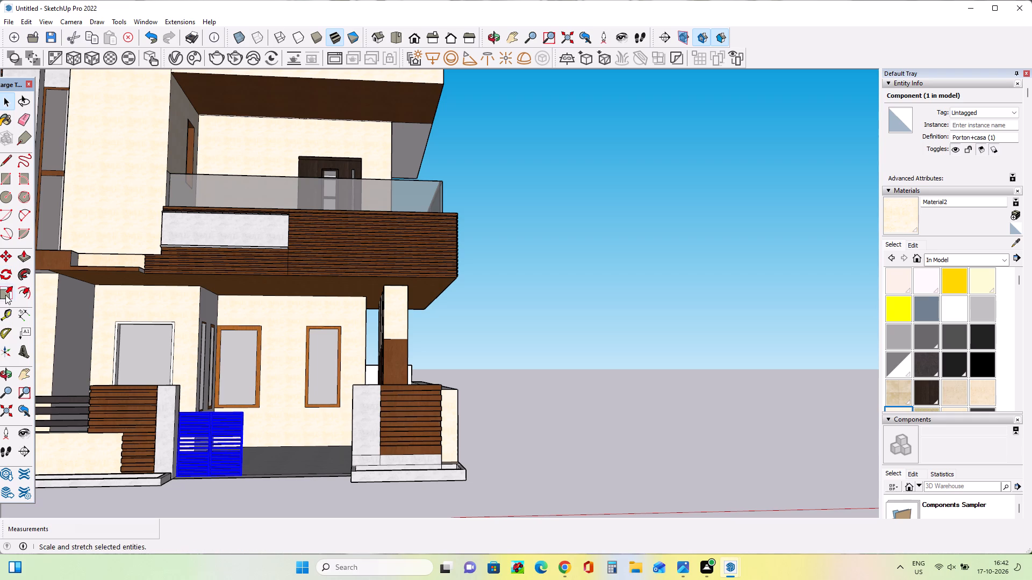
scroll(257, 417, "up", 7)
middle_click_drag(311, 427, 260, 387)
scroll(260, 387, "down", 3)
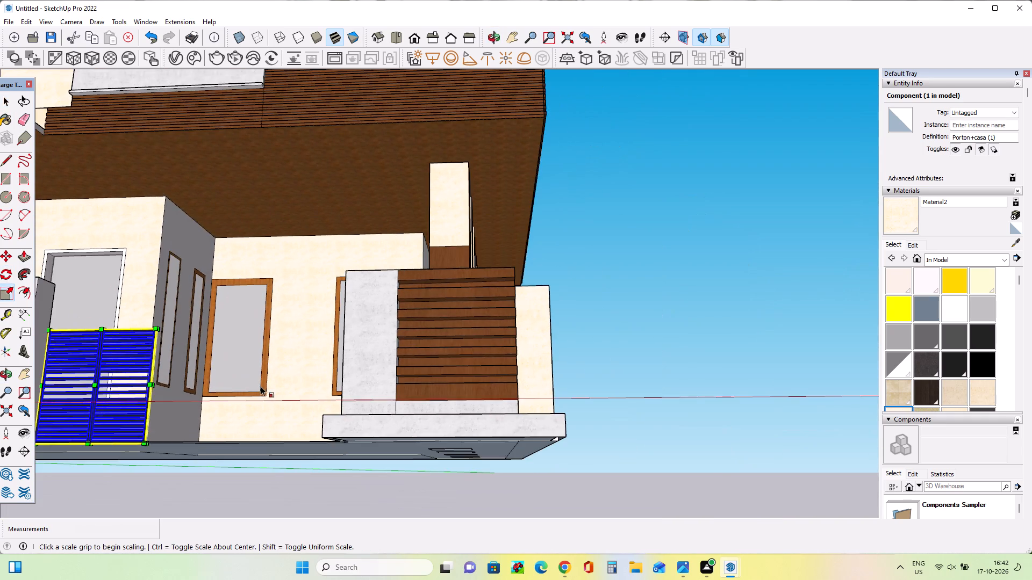
middle_click_drag(321, 386, 245, 409)
scroll(133, 404, "up", 10)
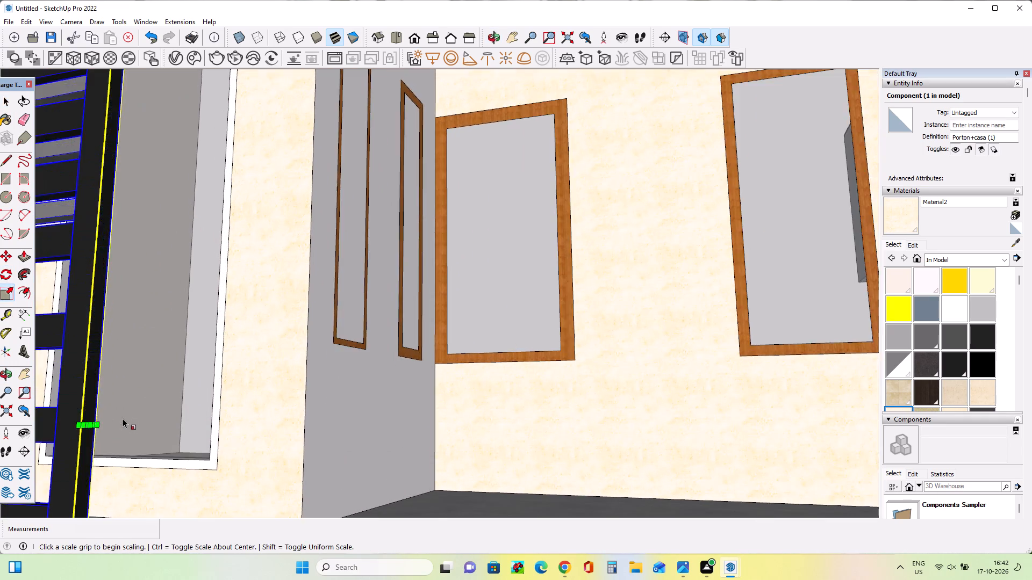
scroll(123, 418, "up", 3)
scroll(141, 402, "down", 3)
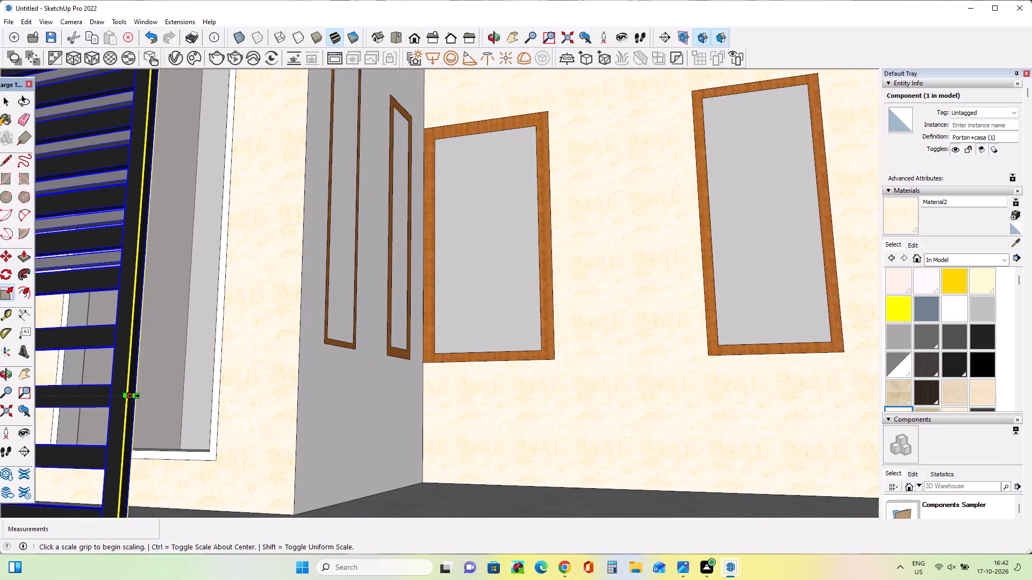
left_click(134, 396)
scroll(325, 374, "down", 9)
scroll(393, 368, "down", 4)
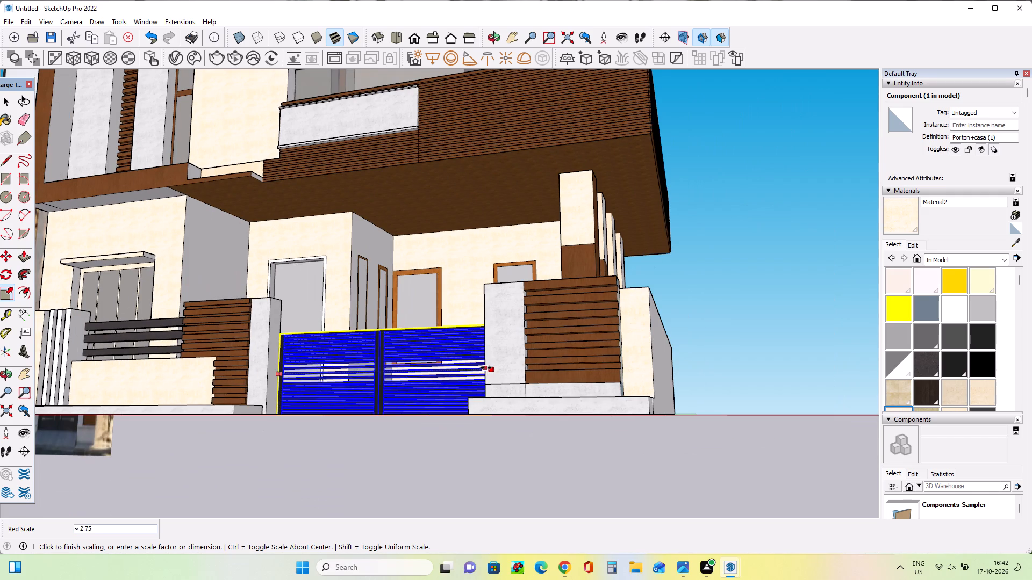
left_click(491, 368)
Scale the entrance gate along the blue axis by about 1.03 to increase its height between the pillars.
middle_click_drag(363, 404, 452, 487)
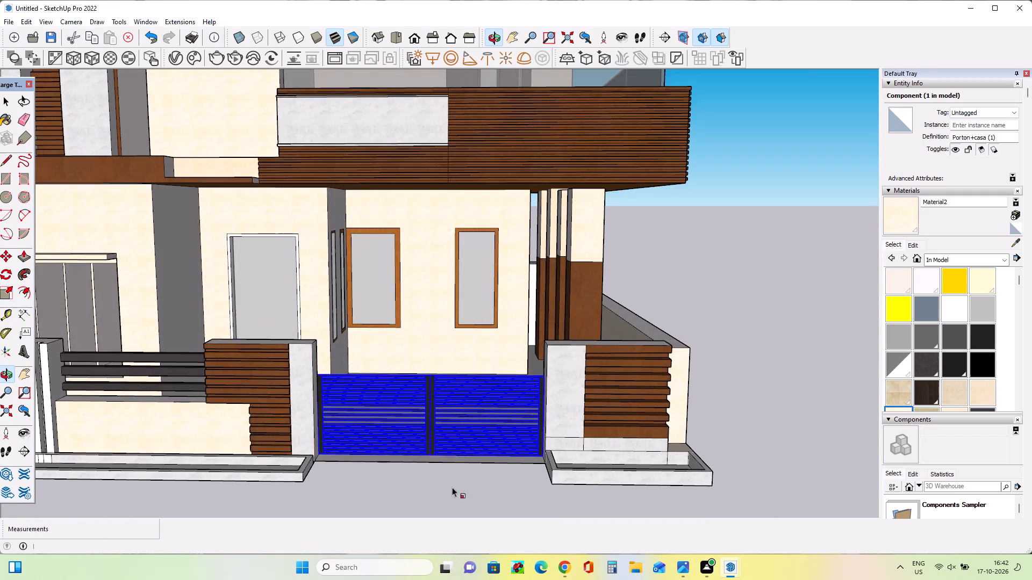
scroll(439, 388, "up", 7)
middle_click_drag(442, 386, 417, 536)
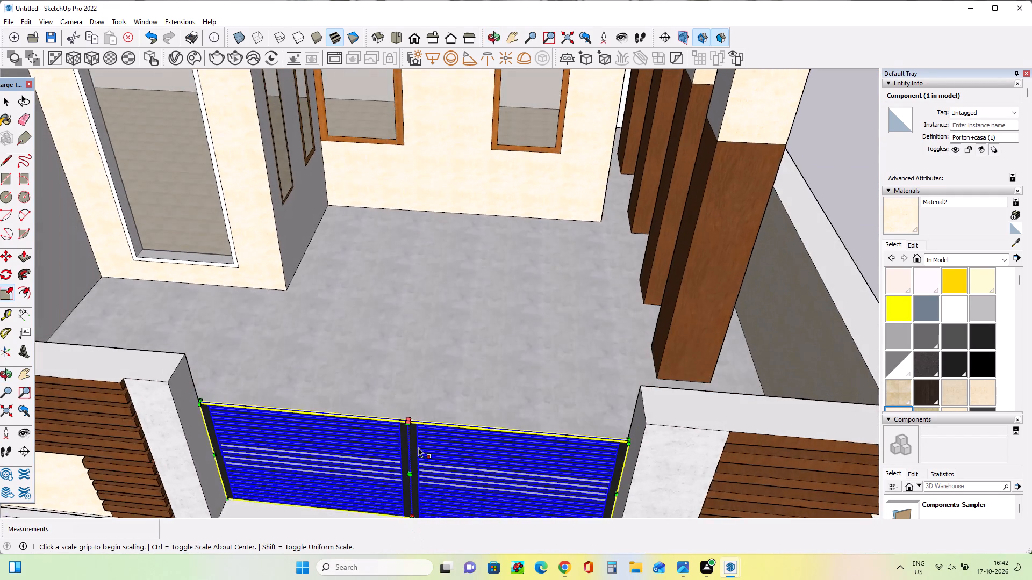
scroll(418, 426, "up", 10)
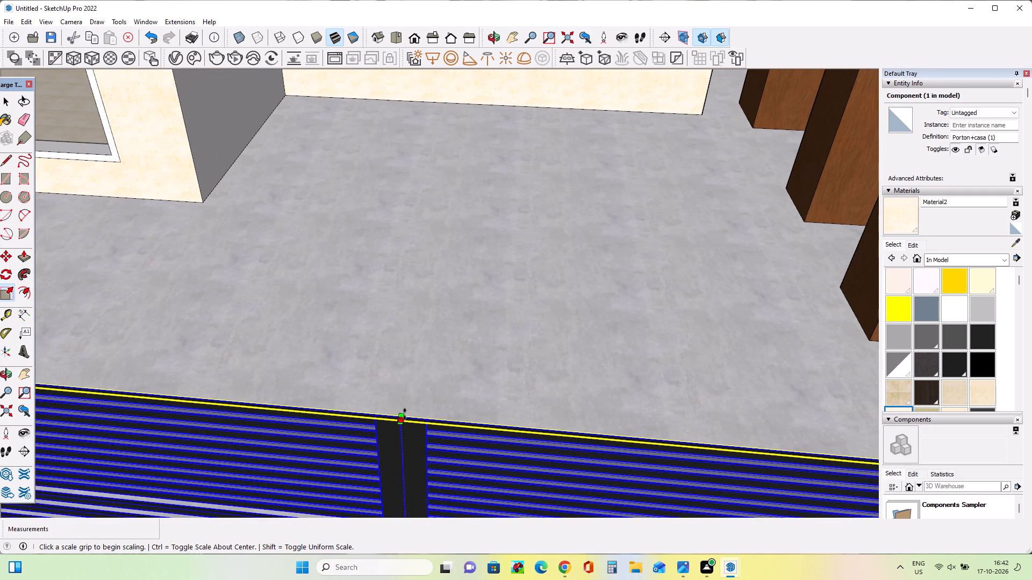
left_click(405, 414)
left_click(405, 323)
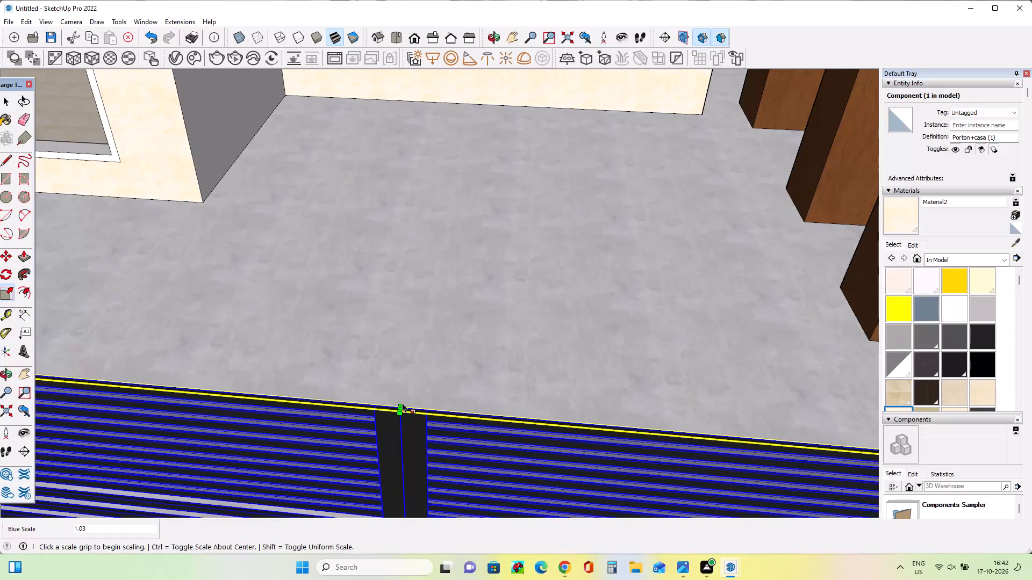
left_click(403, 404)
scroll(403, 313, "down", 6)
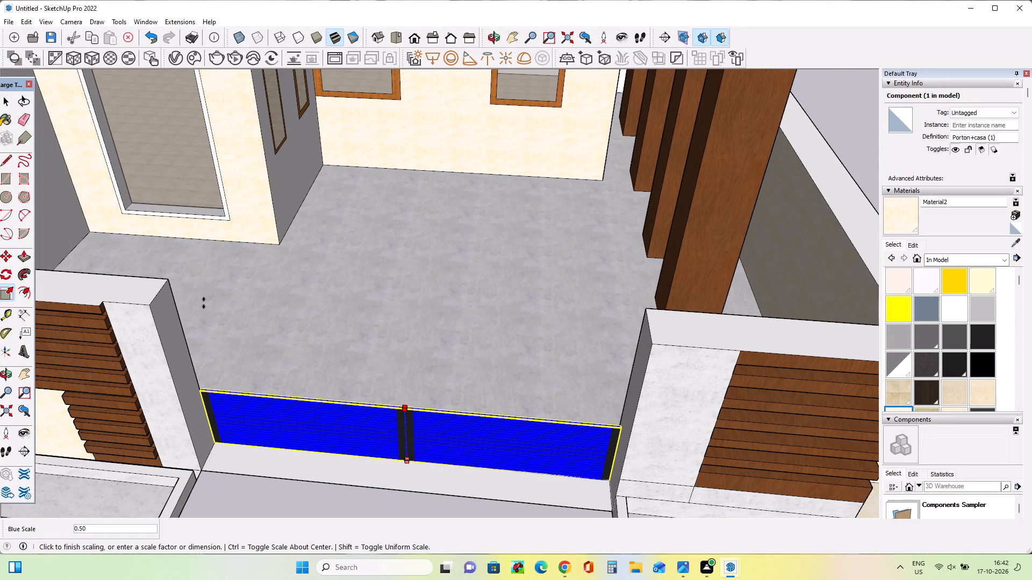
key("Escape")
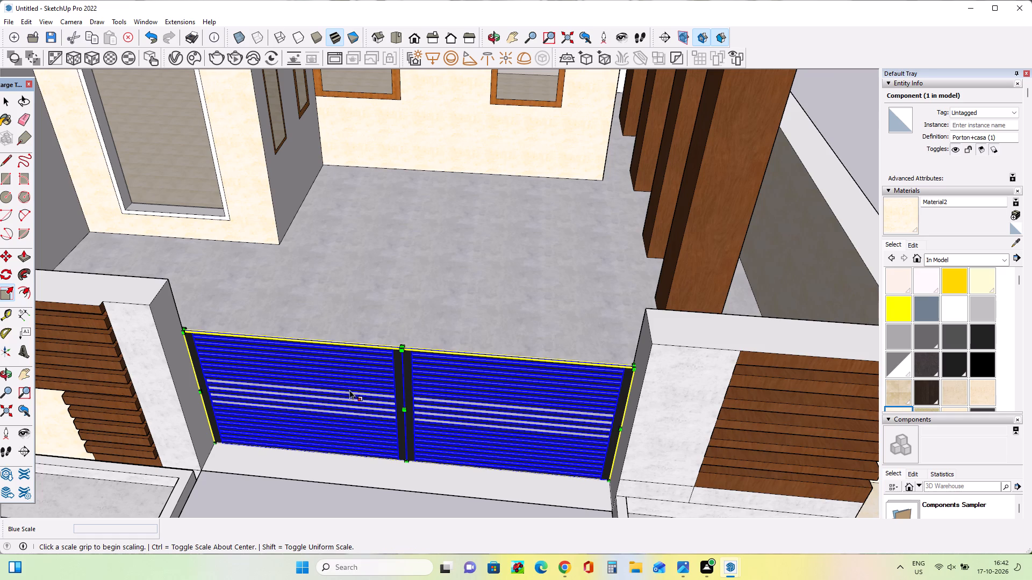
Scale the gate further upward along the blue axis from its top centre, bringing its top edge closer to the pillar tops.
scroll(413, 318, "up", 3)
middle_click_drag(411, 330, 432, 397)
scroll(440, 360, "down", 5)
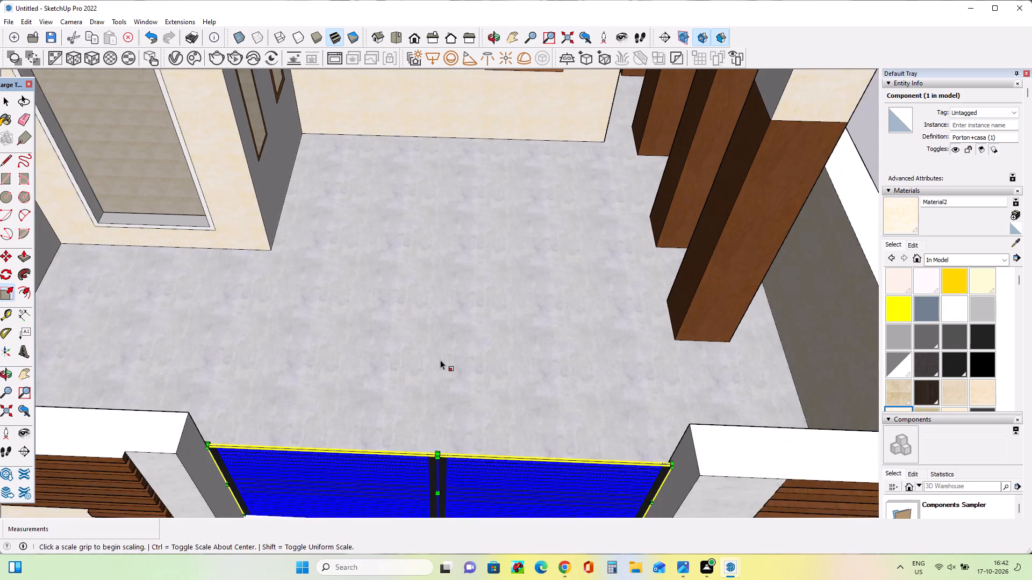
scroll(440, 360, "down", 3)
middle_click_drag(462, 411, 476, 462)
scroll(439, 396, "up", 13)
scroll(453, 400, "down", 1)
scroll(453, 400, "up", 2)
left_click(445, 396)
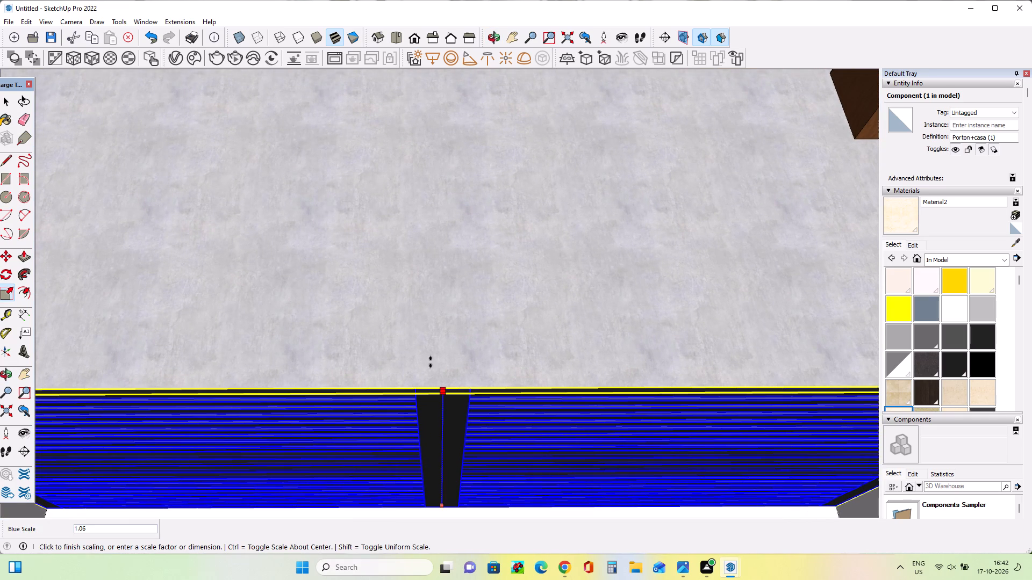
left_click(396, 308)
scroll(411, 339, "down", 13)
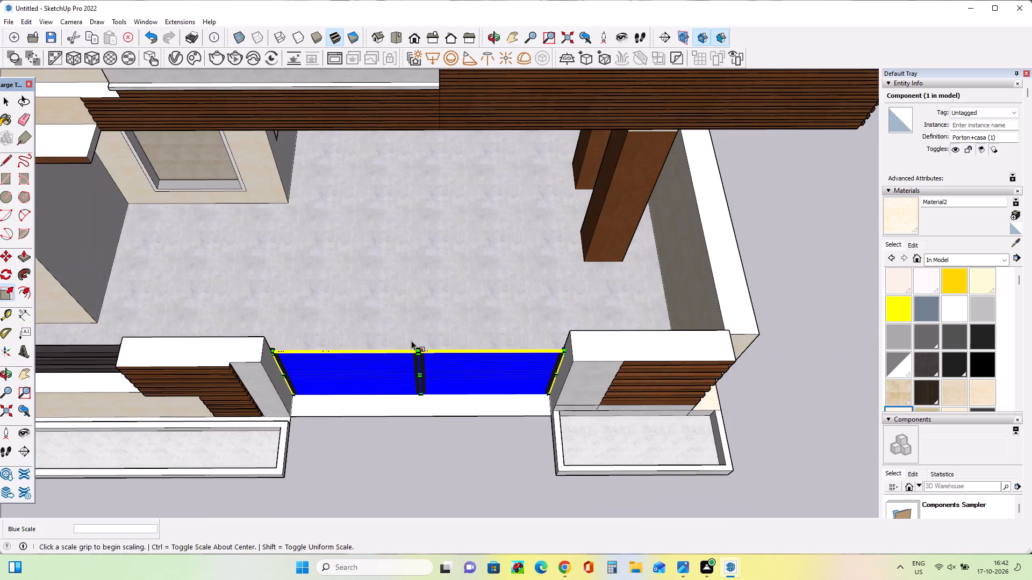
Clear the gate selection, leaving nothing selected in the model.
middle_click_drag(431, 442, 451, 249)
scroll(451, 249, "down", 10)
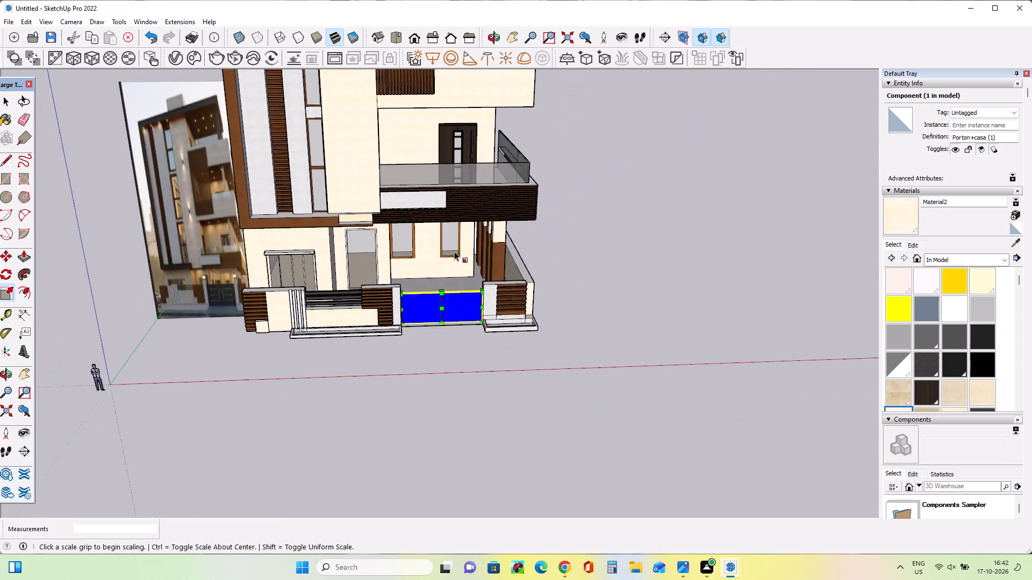
scroll(457, 255, "down", 4)
left_click(27, 376)
left_click_drag(368, 259, 378, 392)
scroll(454, 380, "up", 3)
middle_click_drag(454, 383, 448, 298)
left_click_drag(450, 263, 450, 287)
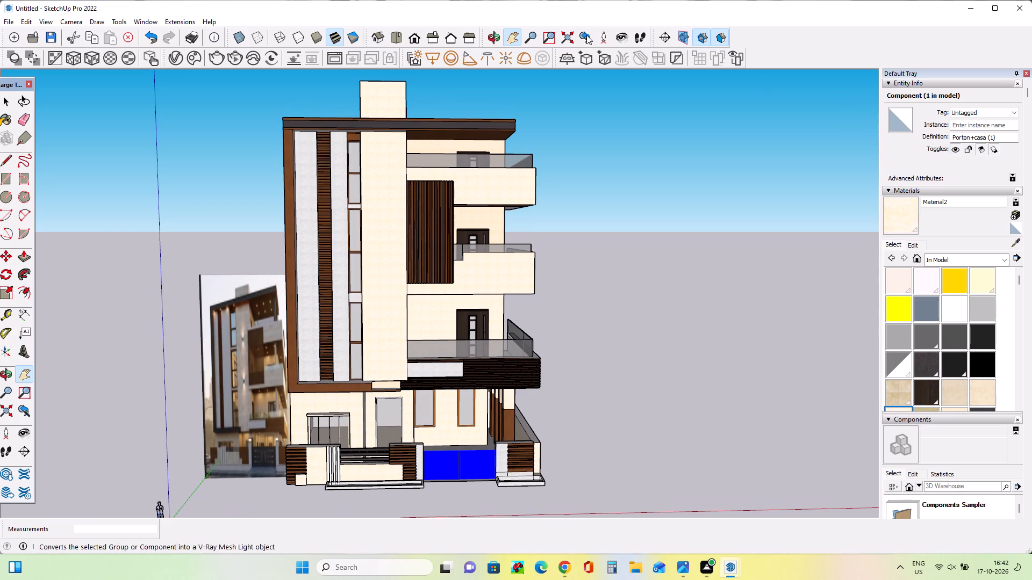
left_click(11, 102)
double_click(145, 130)
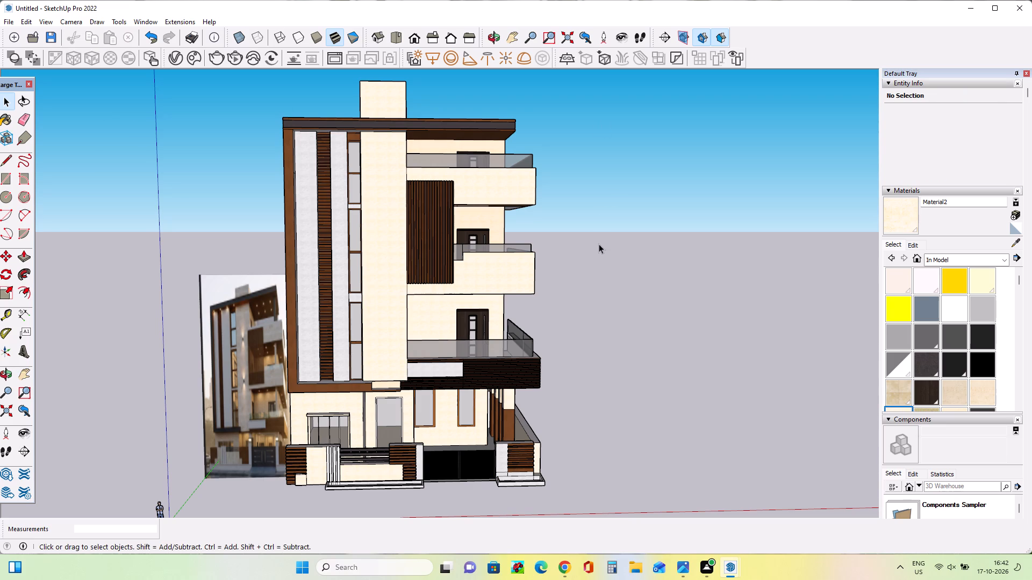
Start a V-Ray render of the whole building from an angled front view that includes the entrance gate and boundary wall.
scroll(599, 244, "up", 1)
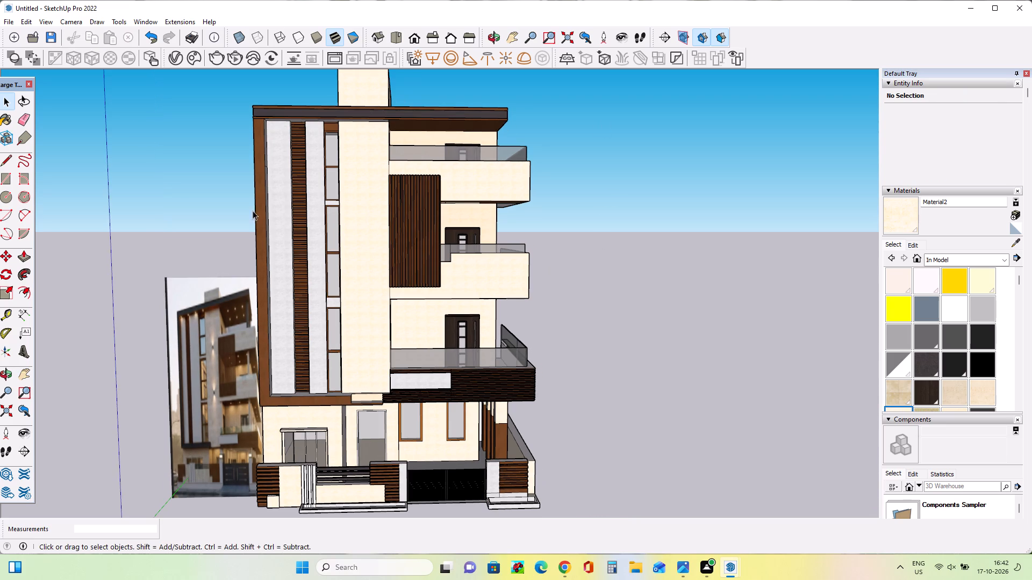
left_click(25, 374)
left_click_drag(466, 313, 481, 327)
scroll(614, 332, "down", 1)
middle_click_drag(610, 334, 584, 315)
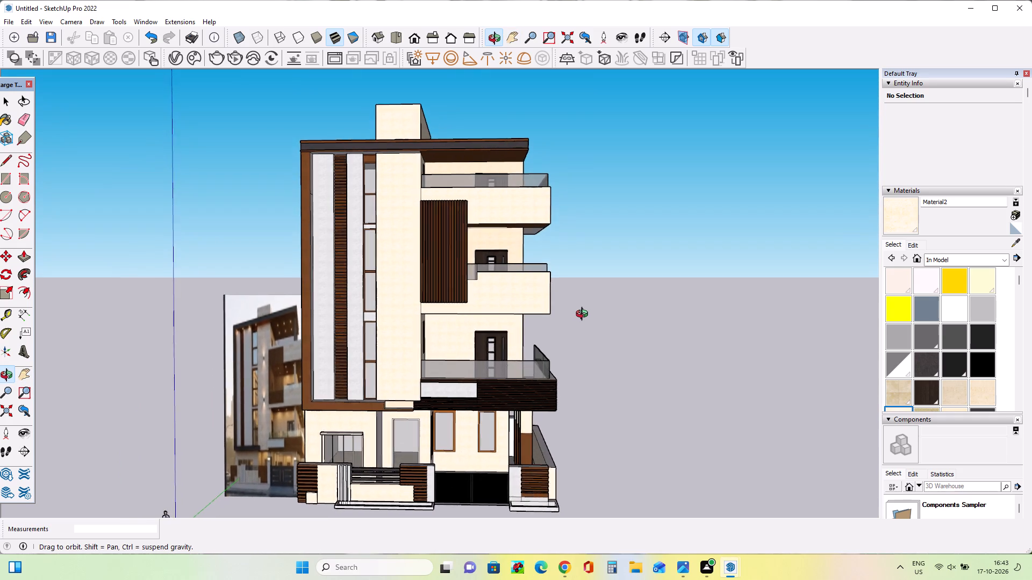
middle_click_drag(584, 315, 585, 316)
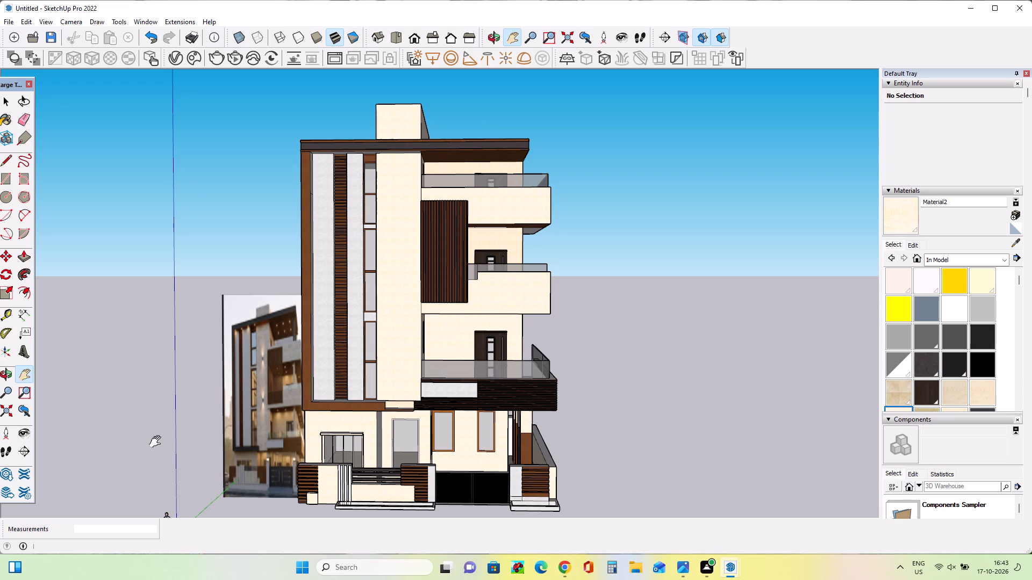
scroll(157, 442, "down", 4)
middle_click_drag(173, 446, 219, 423)
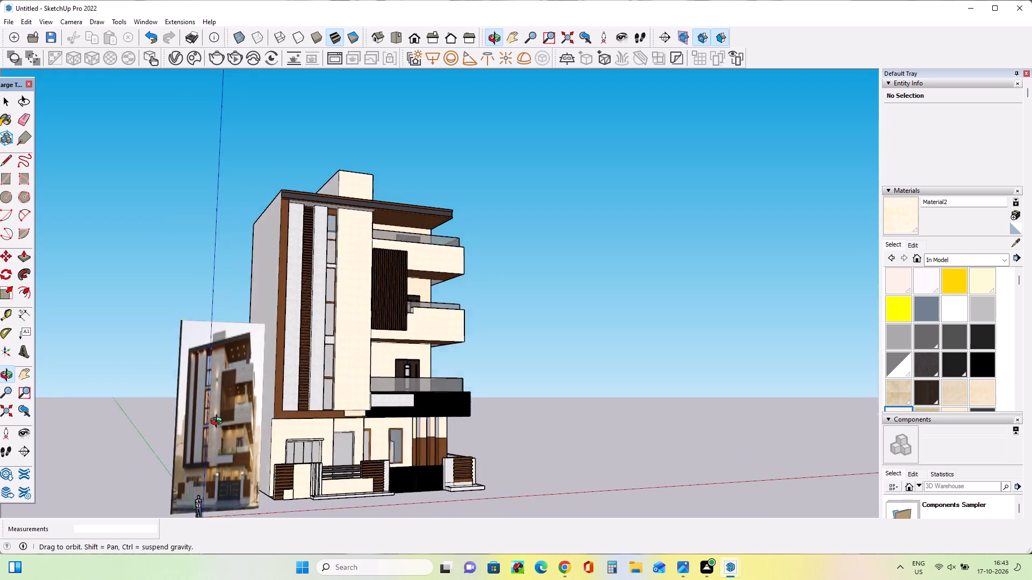
middle_click_drag(219, 423, 99, 447)
middle_click_drag(370, 410, 373, 387)
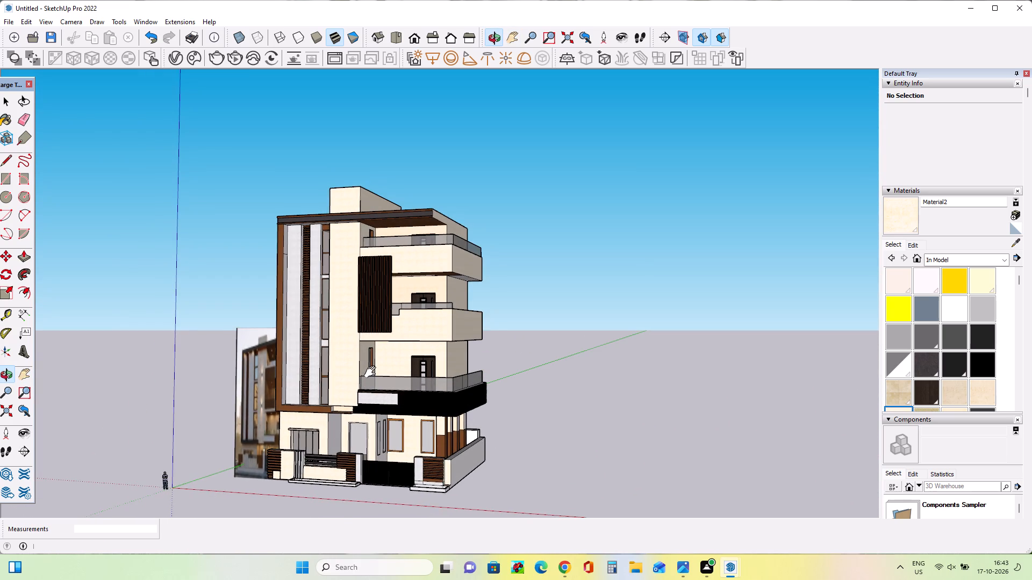
scroll(372, 372, "up", 1)
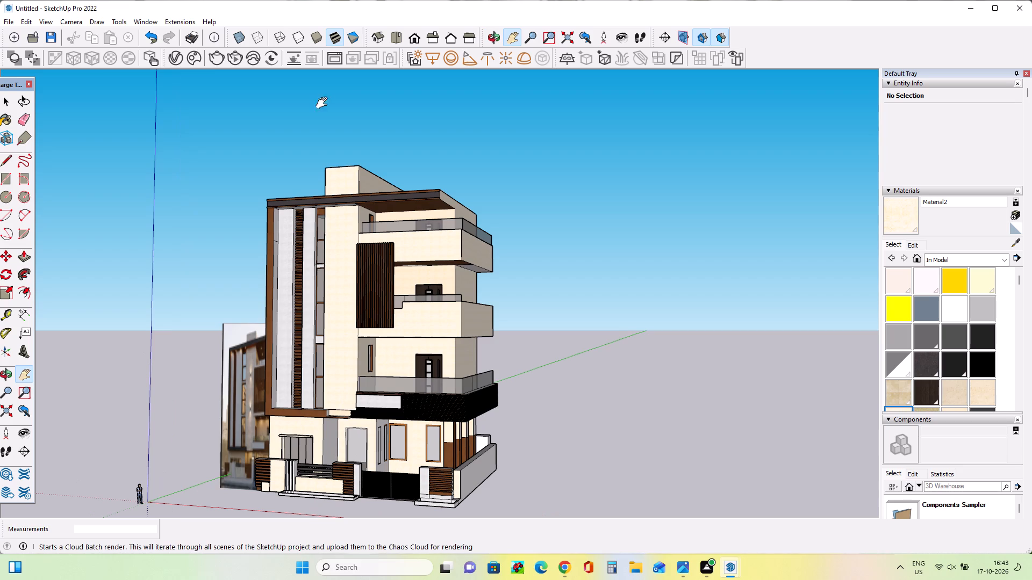
left_click(216, 55)
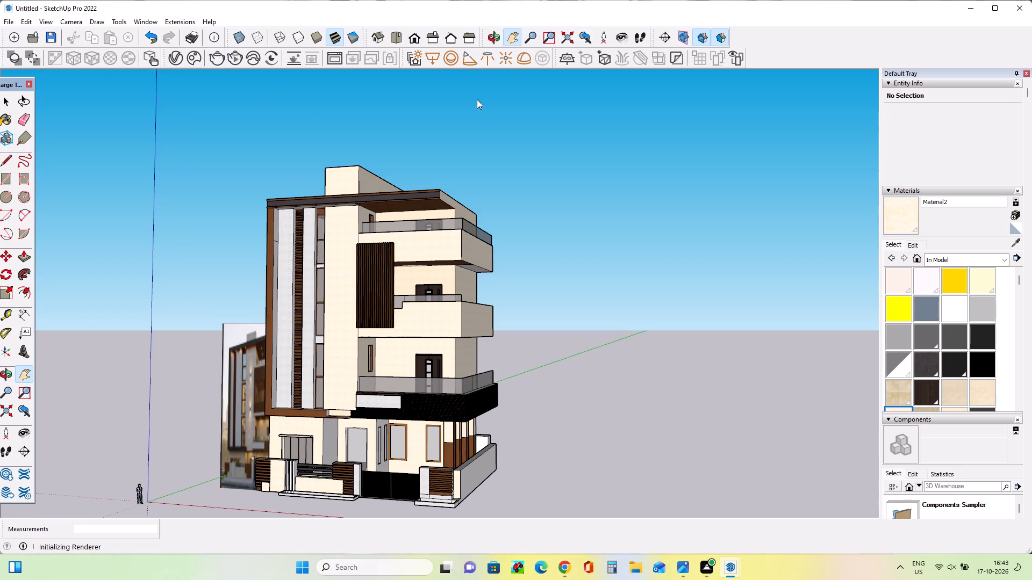
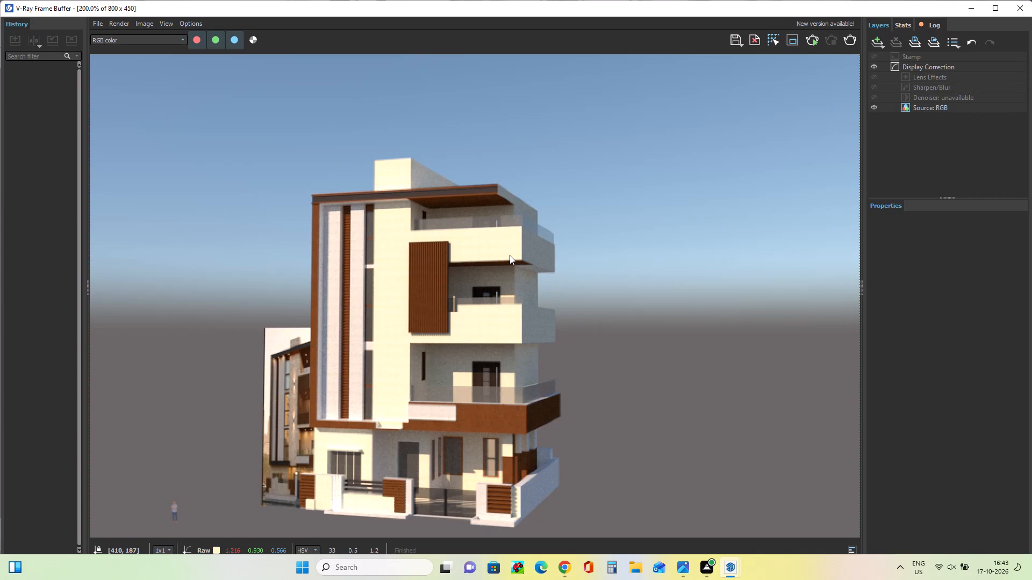
Paint the tall central column, rooftop block, uppermost balcony parapet and top-floor walls with the in-model material 0009_Linen.
left_click(1020, 2)
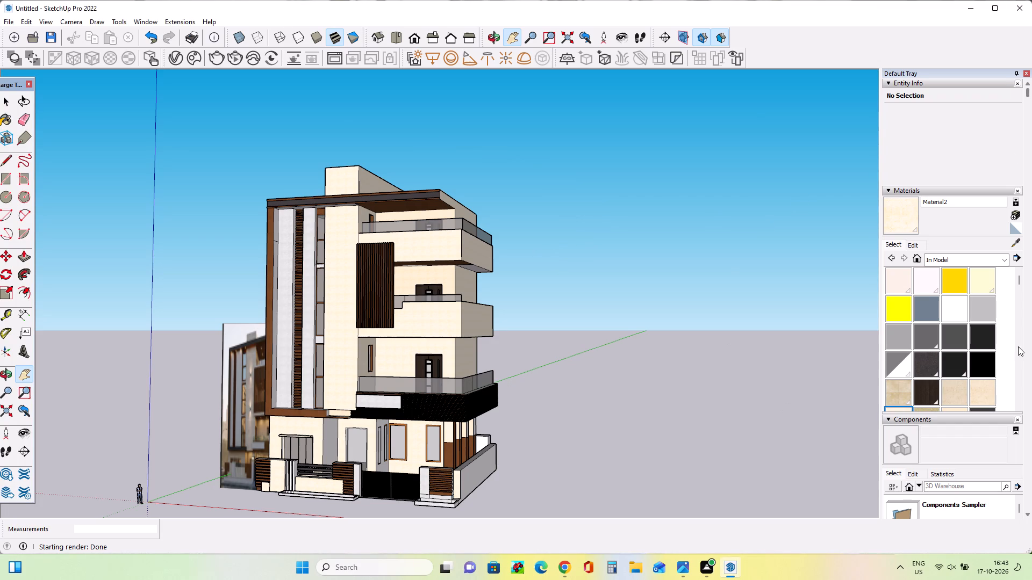
left_click(978, 260)
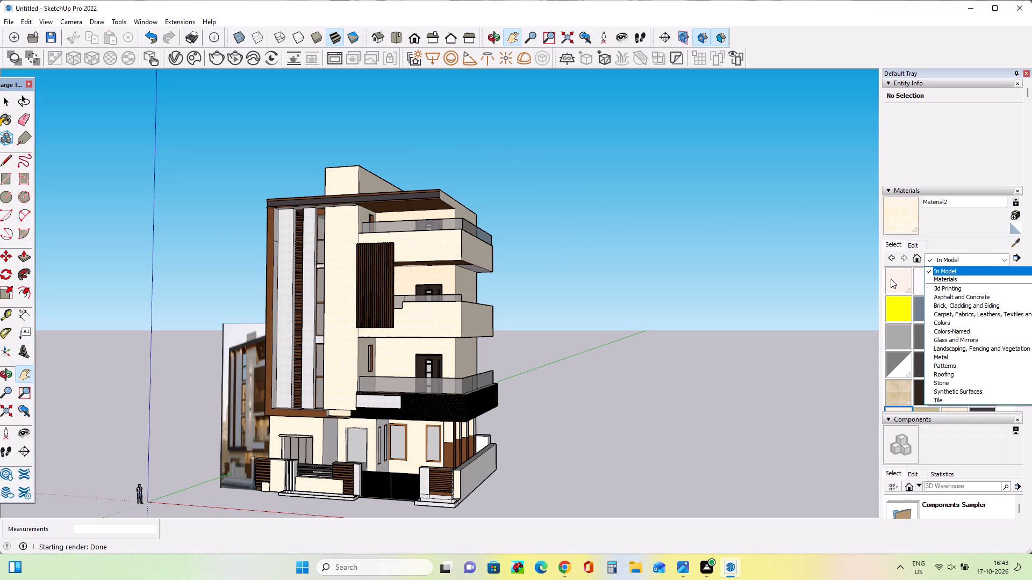
left_click(891, 279)
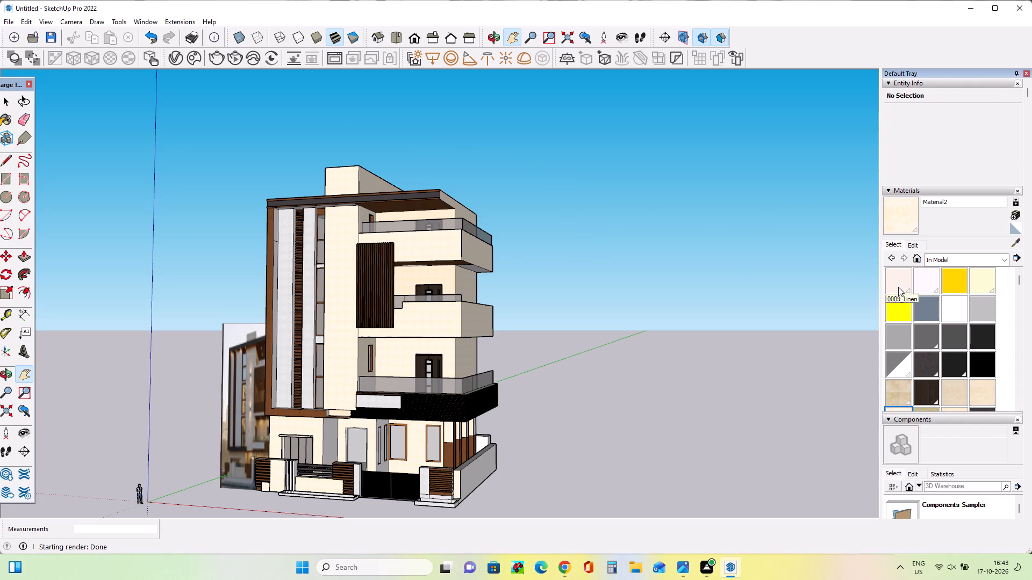
left_click(898, 287)
left_click(449, 247)
left_click(333, 245)
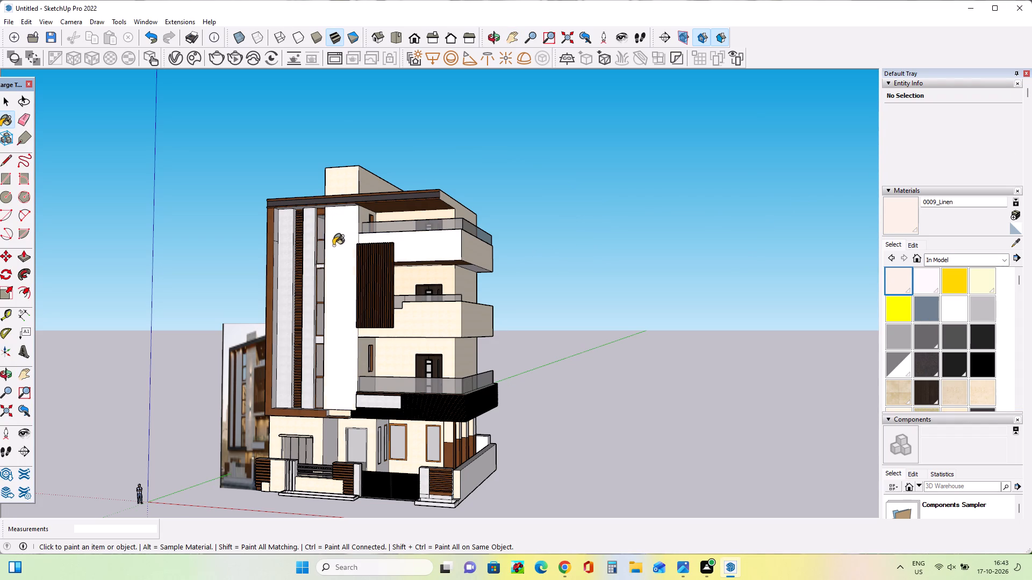
left_click(341, 171)
left_click(367, 178)
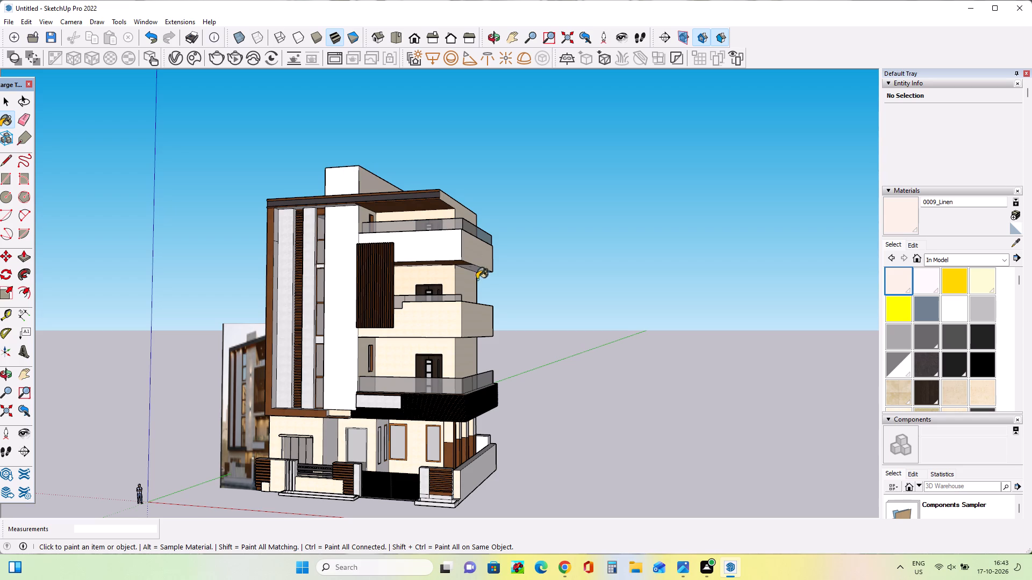
left_click(477, 257)
left_click(453, 253)
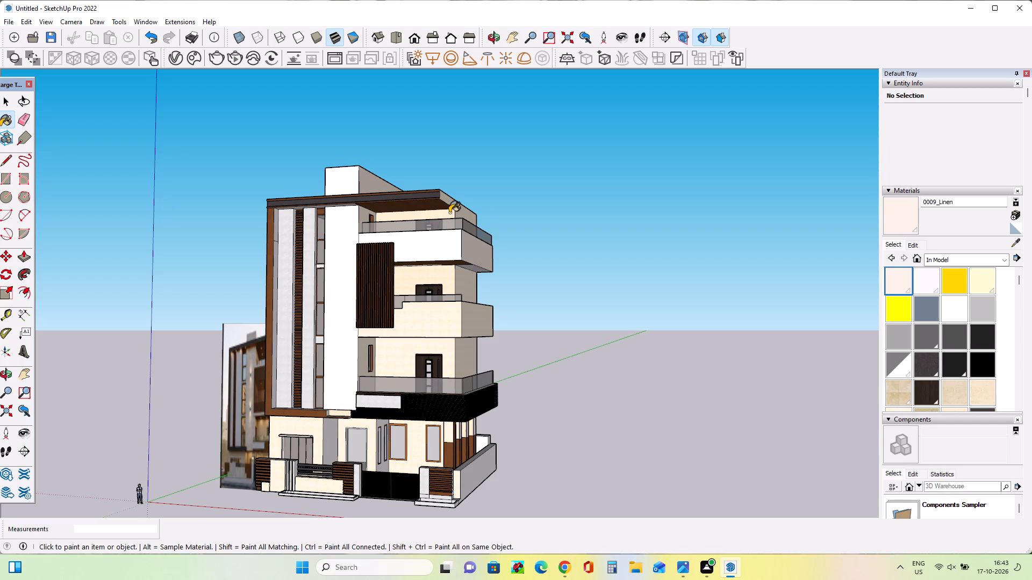
left_click(449, 213)
left_click(457, 211)
Apply 0009_Linen to the middle balcony parapet and to the walls behind the middle and lower balconies.
left_click(452, 328)
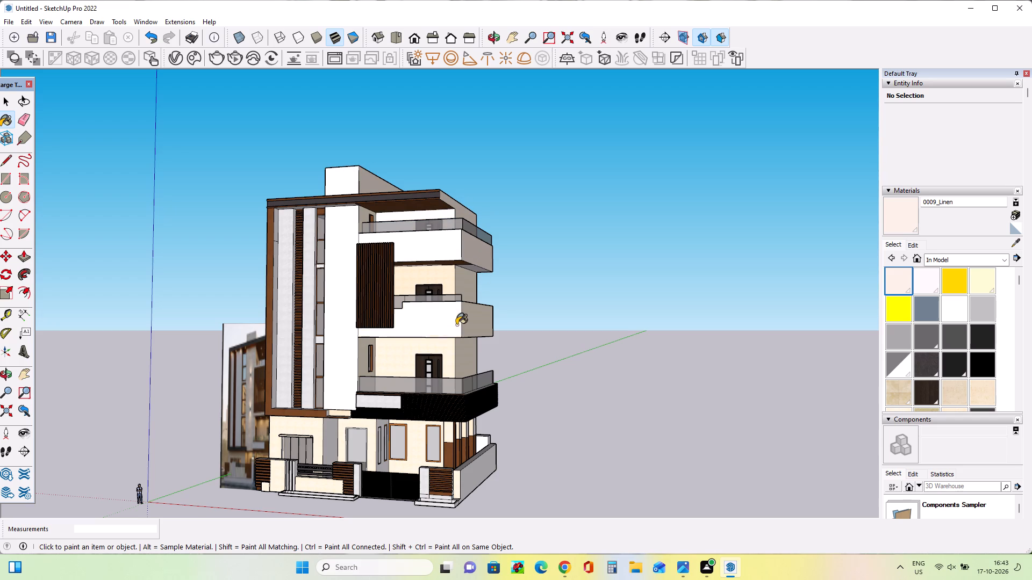
left_click(459, 324)
left_click(467, 323)
left_click(447, 361)
left_click(457, 358)
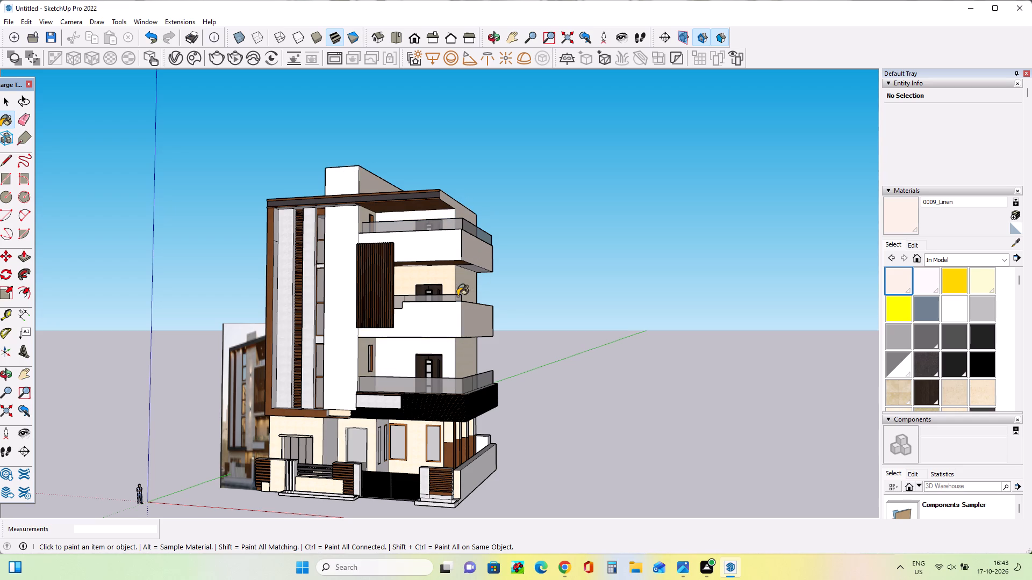
left_click(454, 282)
left_click(460, 279)
left_click(479, 247)
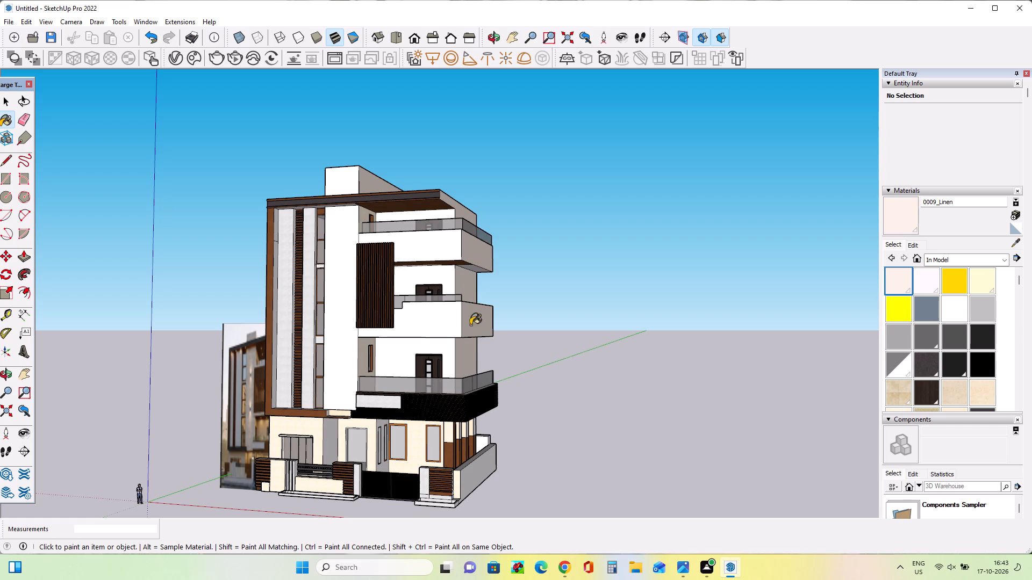
left_click(361, 361)
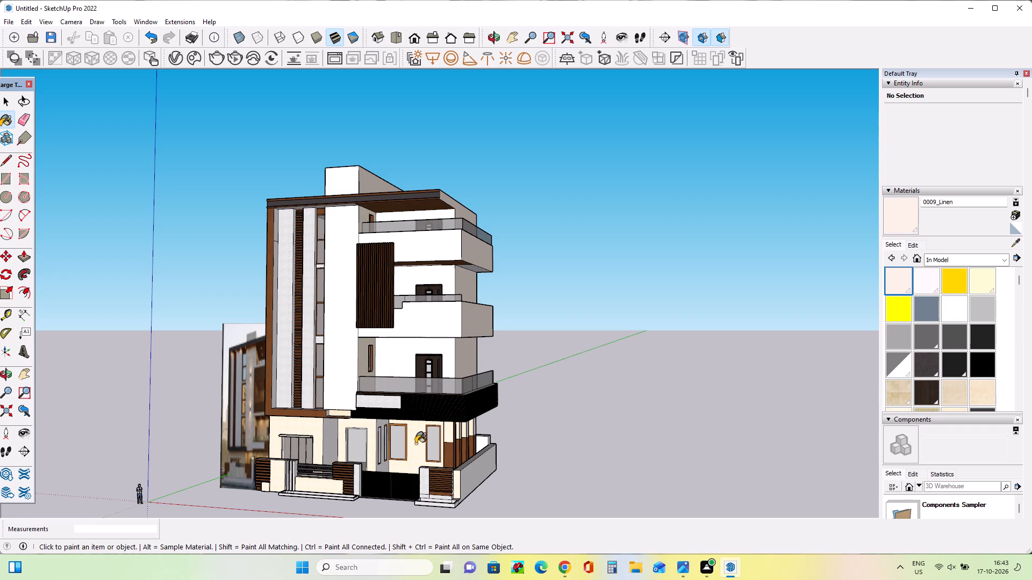
Paint the ground-floor front walls, the small block below the central column and the front boundary wall with 0009_Linen.
left_click(419, 435)
left_click(370, 428)
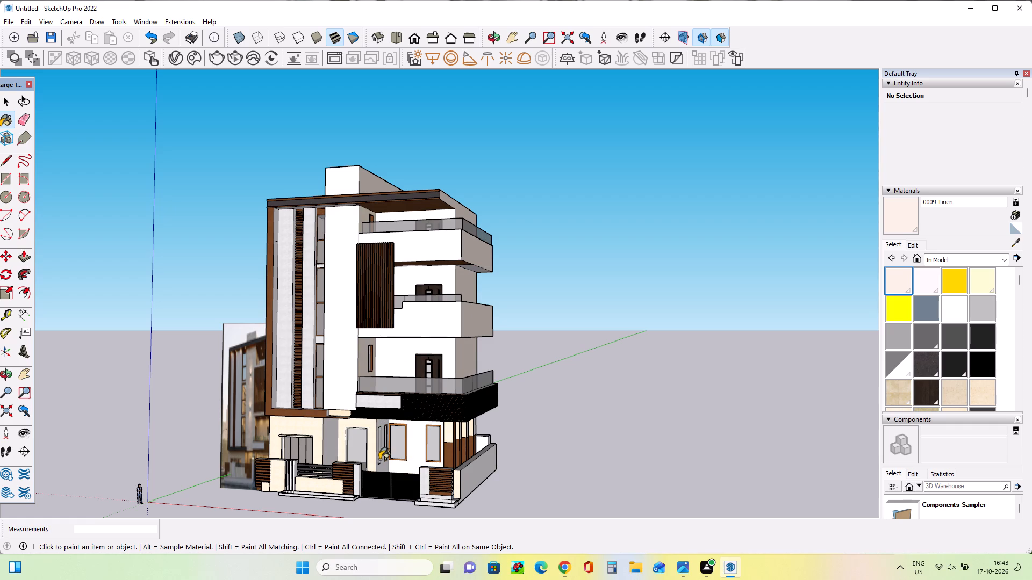
left_click(309, 425)
left_click(333, 412)
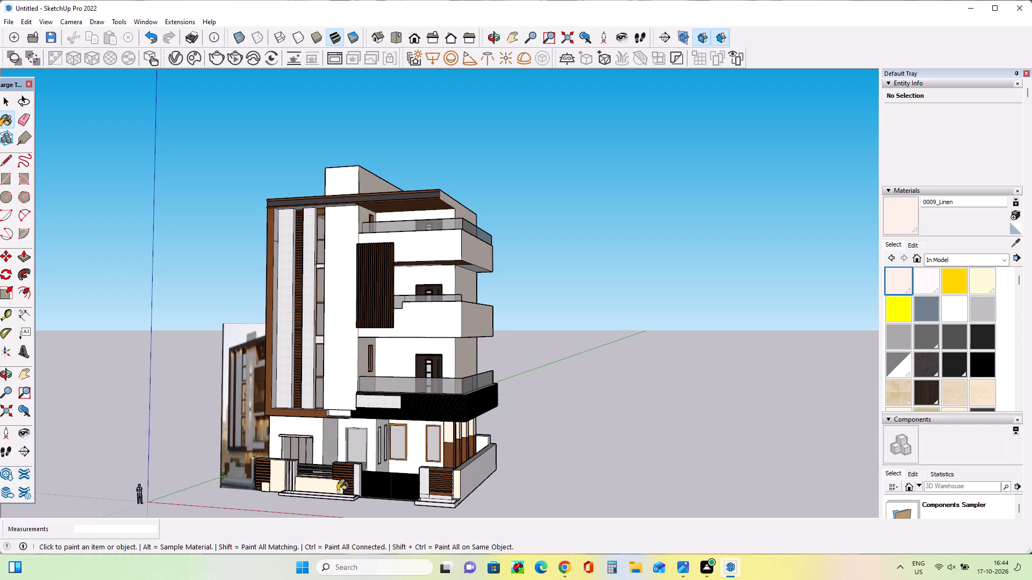
left_click(335, 491)
left_click(278, 475)
left_click(266, 485)
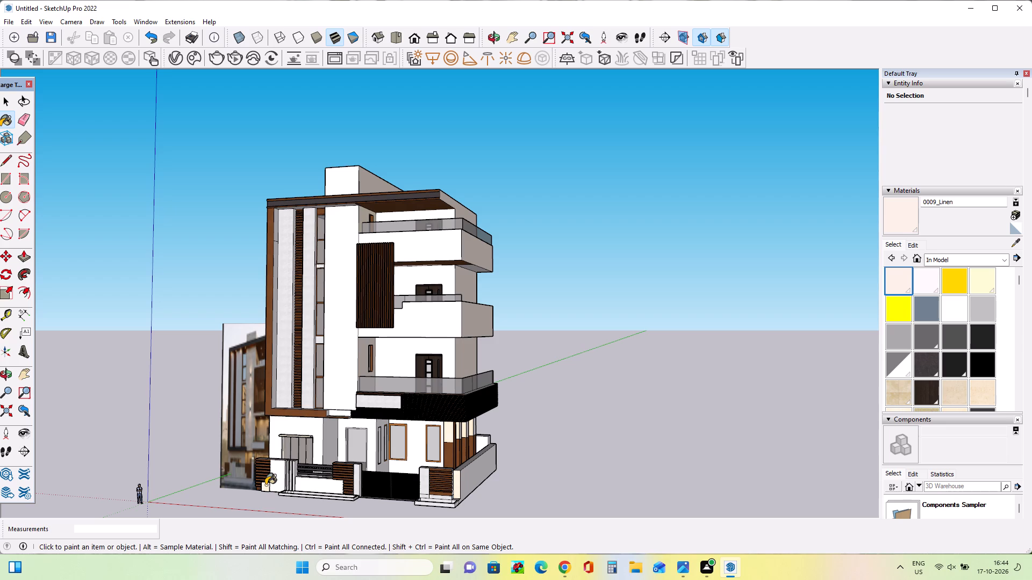
Apply 0009_Linen to the upper parts of the porch columns and to the side boundary wall beside the gate.
left_click(450, 433)
left_click(458, 431)
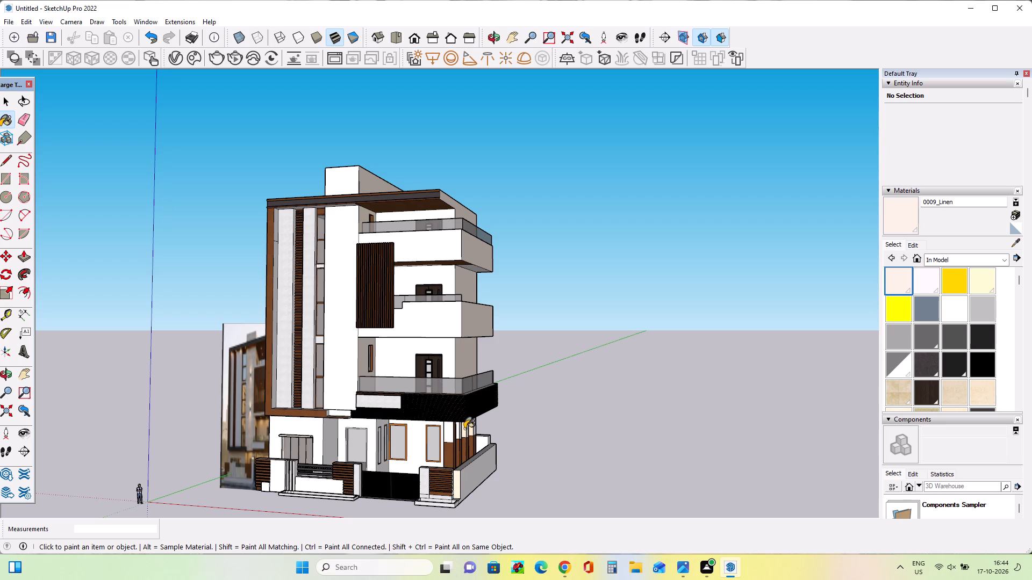
left_click(464, 429)
left_click(470, 427)
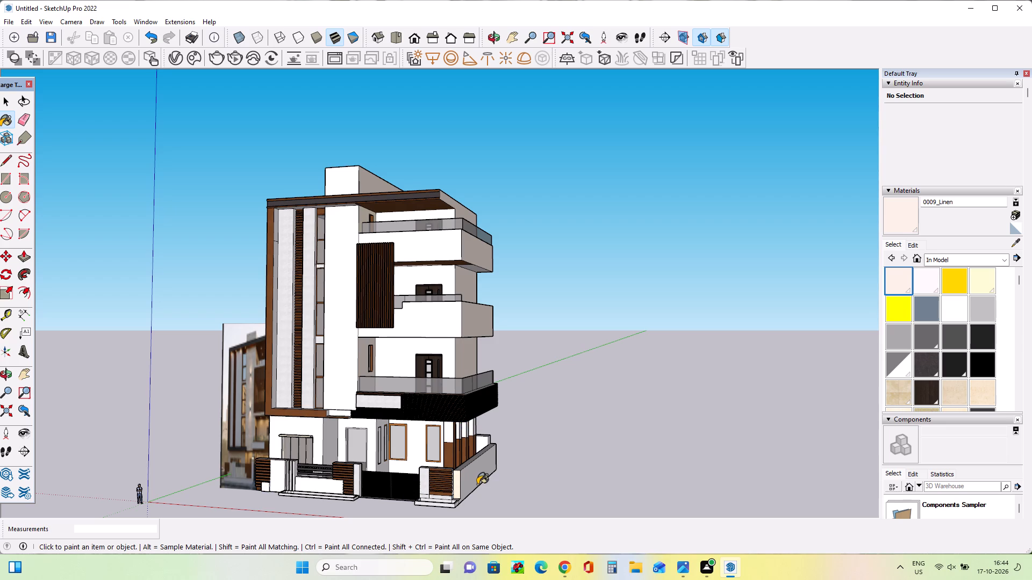
left_click(477, 484)
left_click(458, 485)
left_click(466, 482)
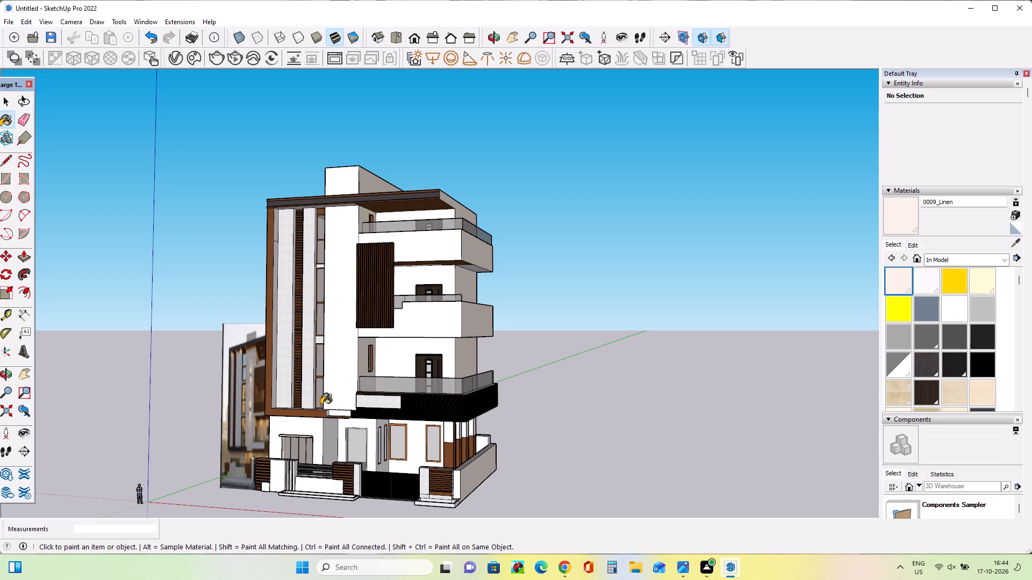
Render the repainted building in V-Ray and inspect the wall finish up close in the rendered image.
left_click(212, 59)
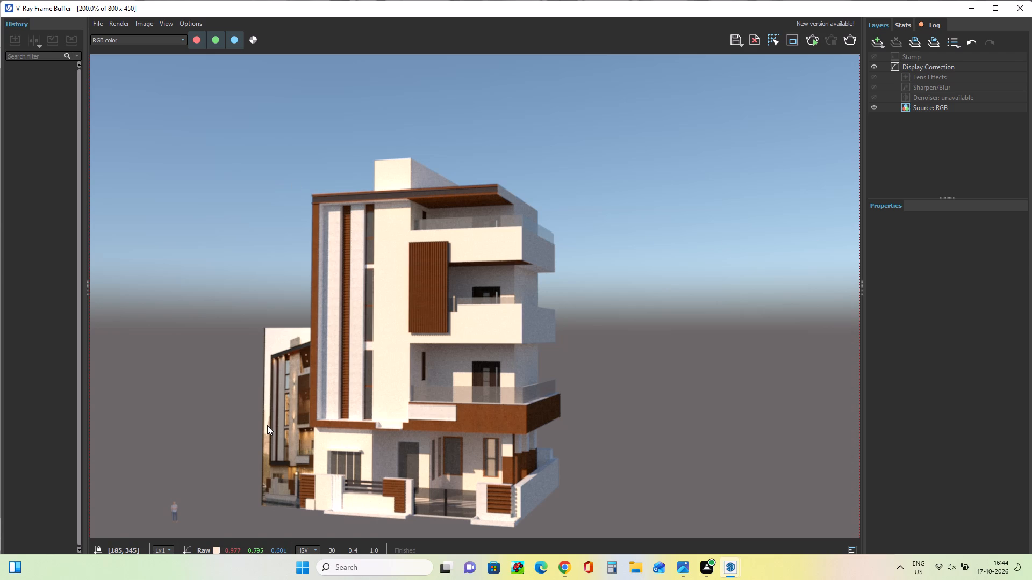
scroll(287, 441, "up", 4)
scroll(287, 441, "down", 2)
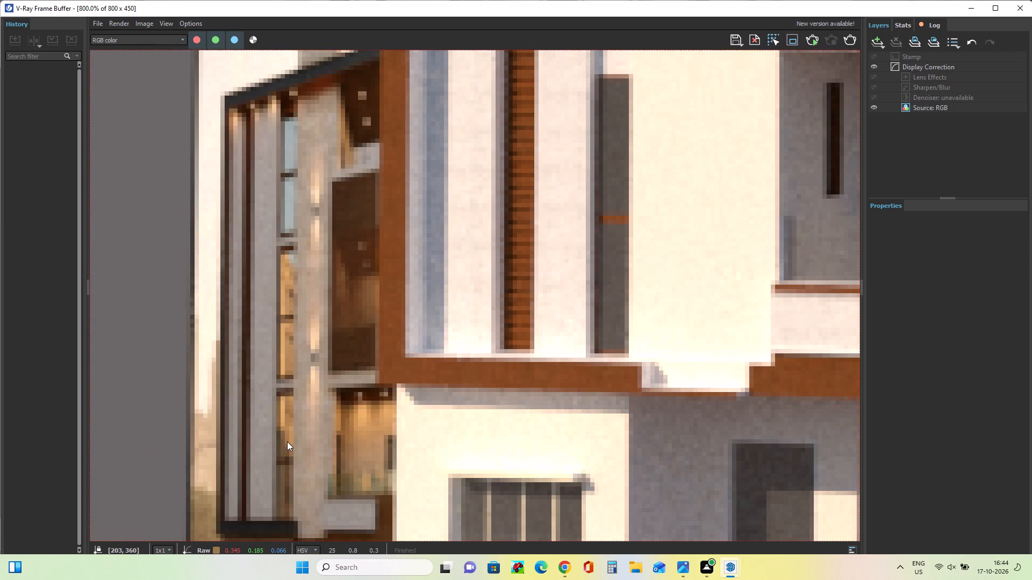
scroll(287, 441, "down", 4)
scroll(287, 441, "up", 2)
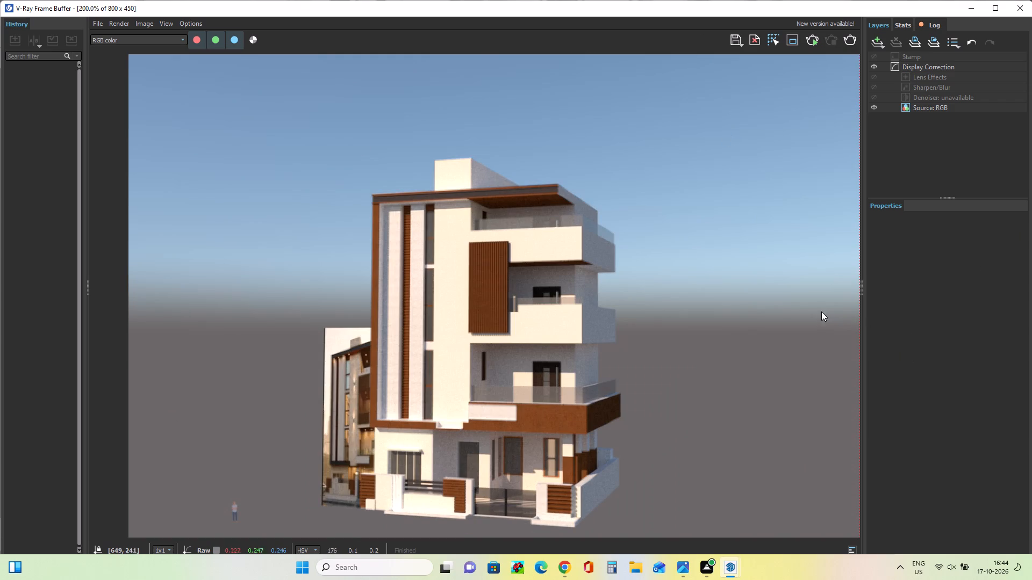
left_click(970, 7)
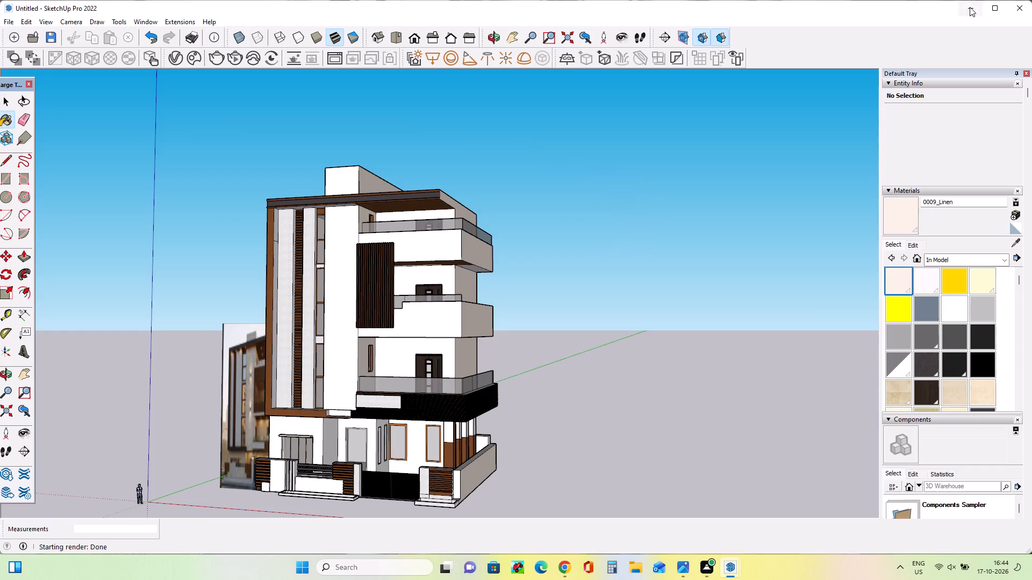
Examine the wall finishes and lighting in the reference facade image standing beside the model.
middle_click_drag(254, 419, 577, 373)
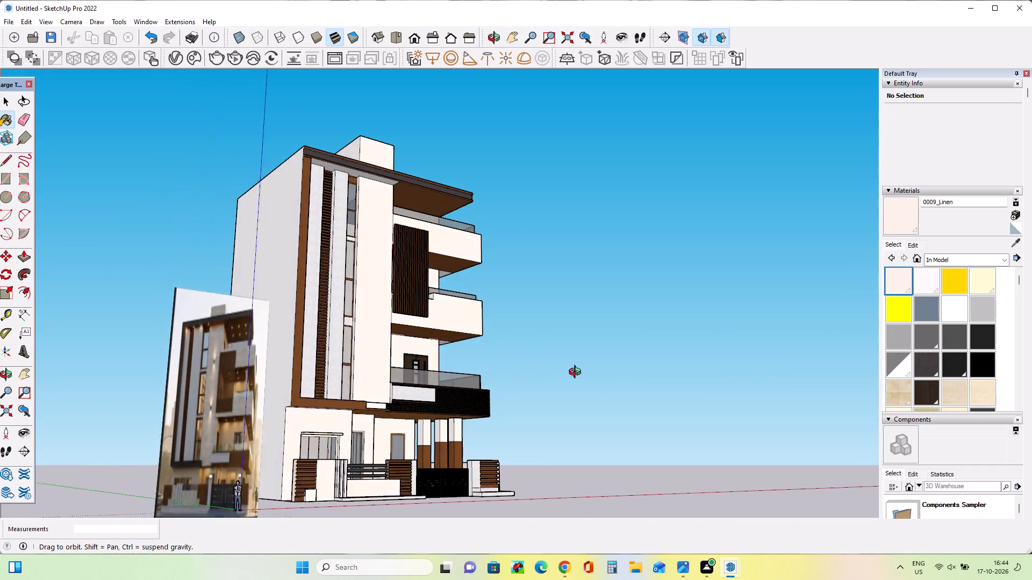
middle_click_drag(577, 373, 602, 378)
scroll(214, 416, "up", 11)
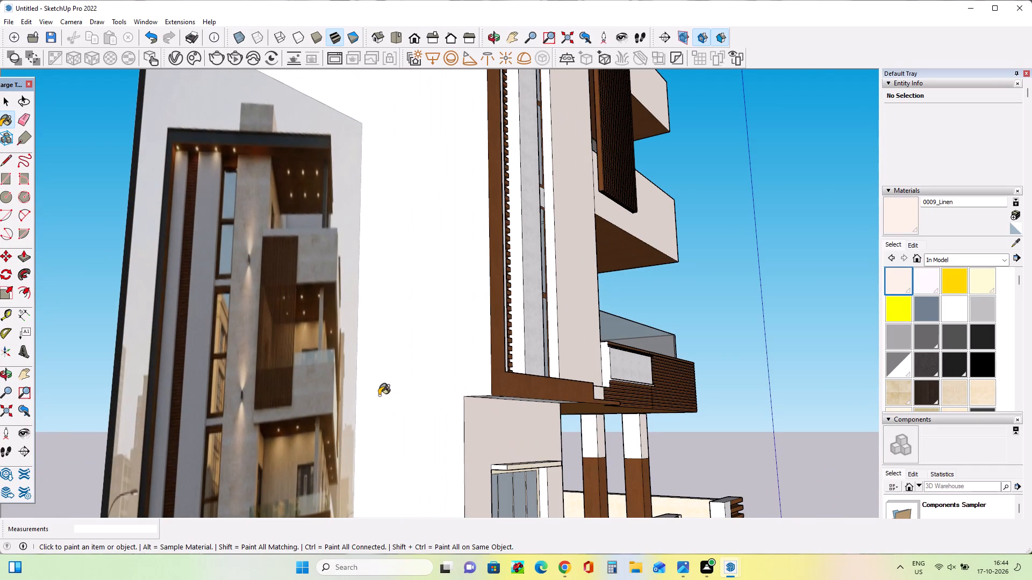
middle_click_drag(379, 395, 356, 398)
scroll(351, 395, "down", 1)
scroll(205, 302, "up", 6)
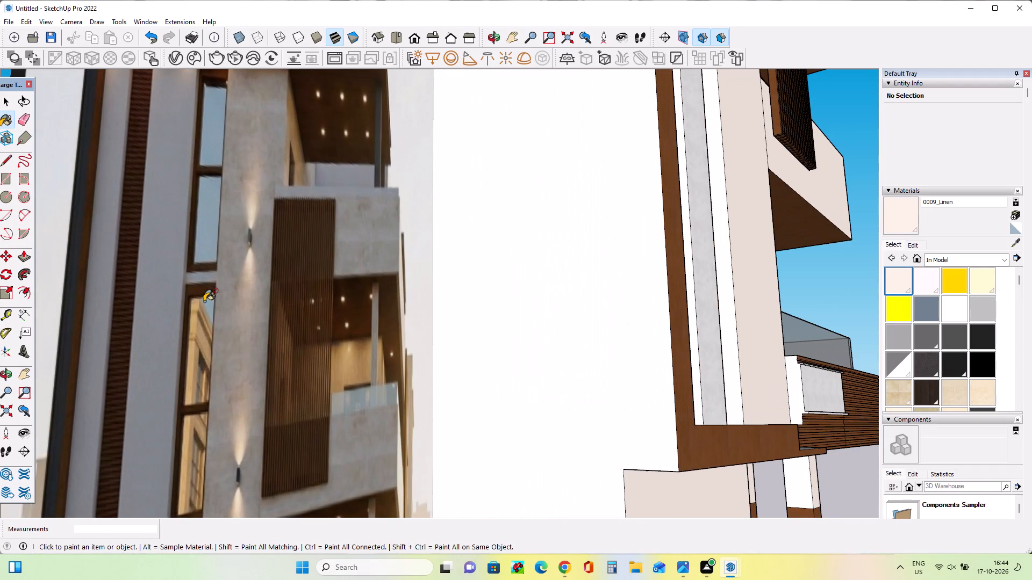
scroll(205, 301, "down", 5)
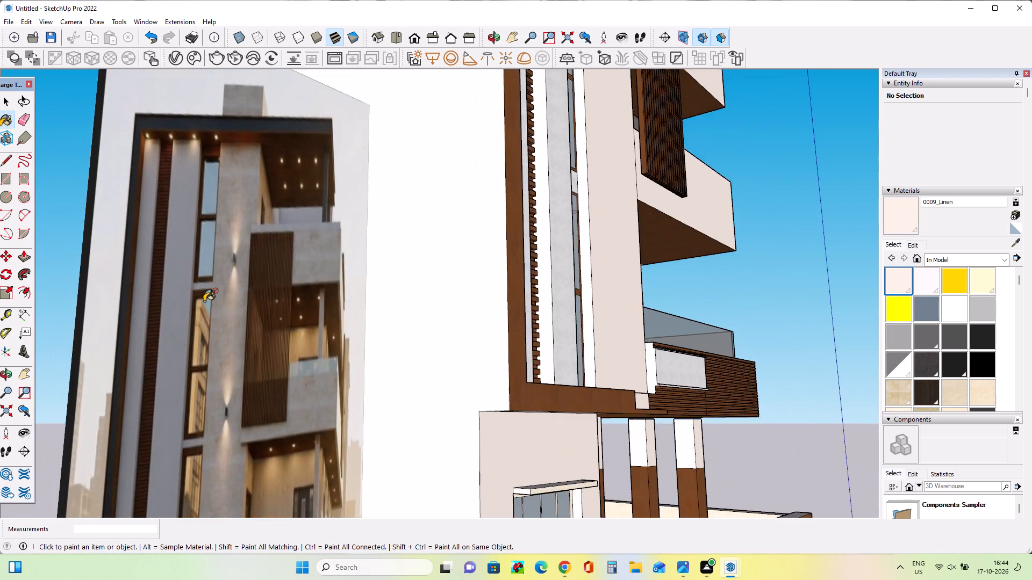
scroll(205, 301, "down", 17)
middle_click_drag(462, 412, 233, 452)
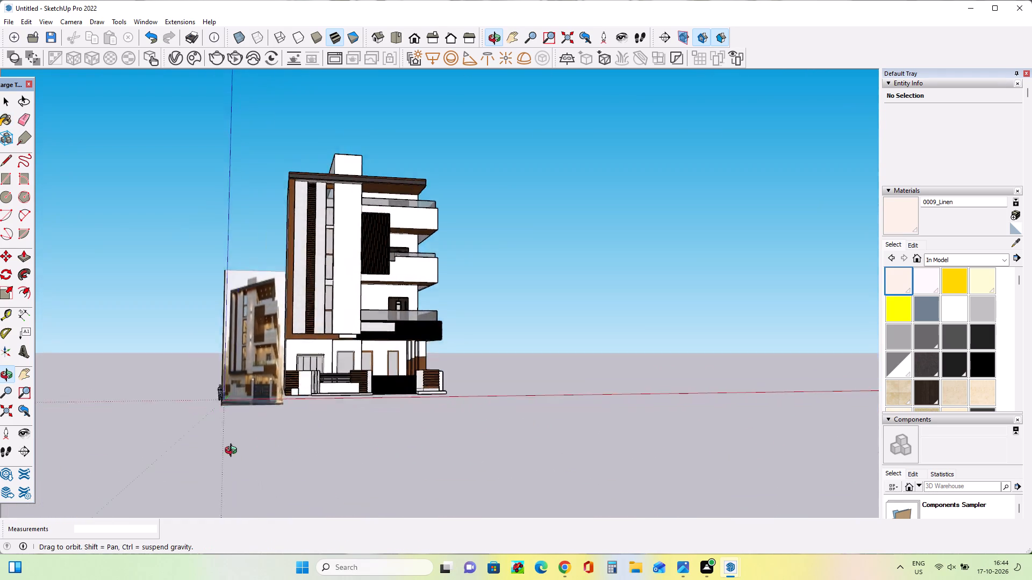
middle_click_drag(233, 452, 157, 462)
scroll(474, 277, "up", 6)
scroll(487, 285, "down", 2)
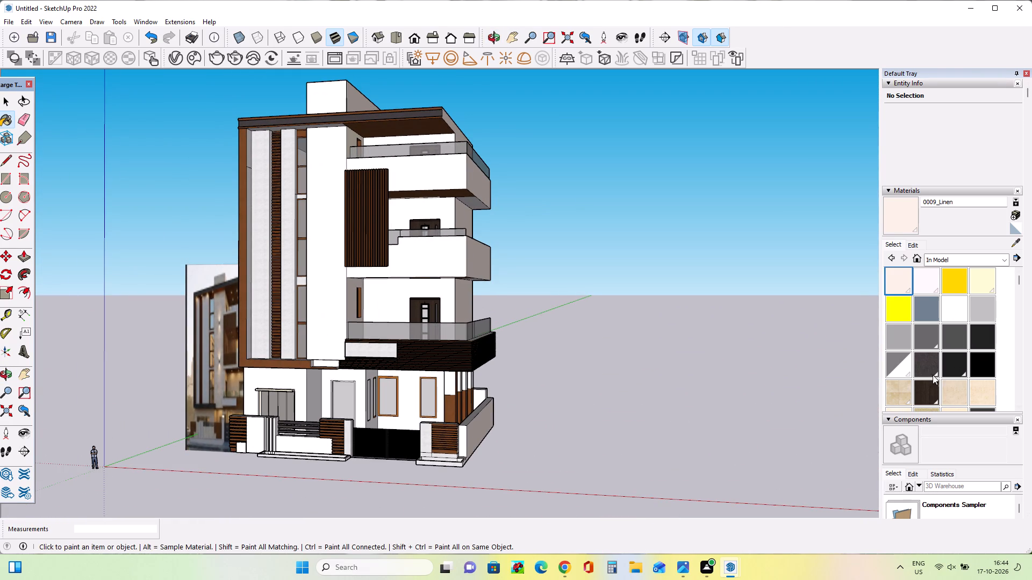
Pick Polished Concrete Old from the Asphalt and Concrete collection as the paint material.
scroll(975, 391, "down", 2)
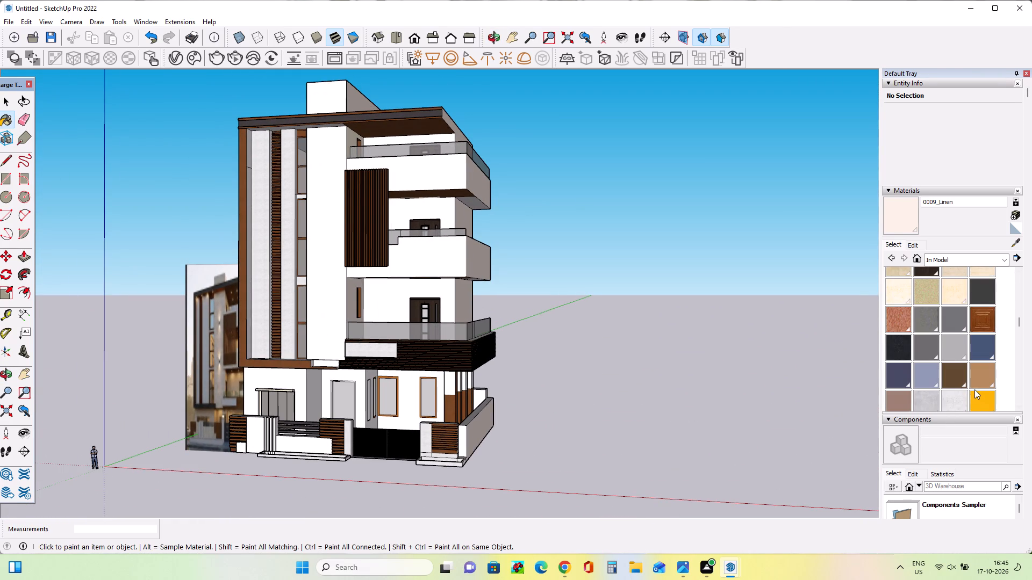
scroll(928, 350, "down", 1)
left_click(971, 262)
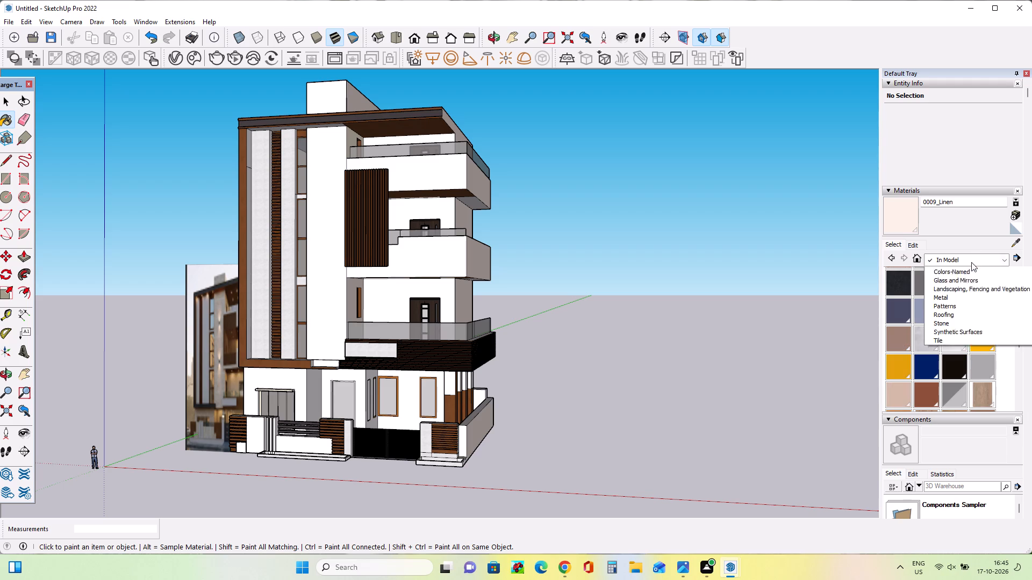
left_click(964, 296)
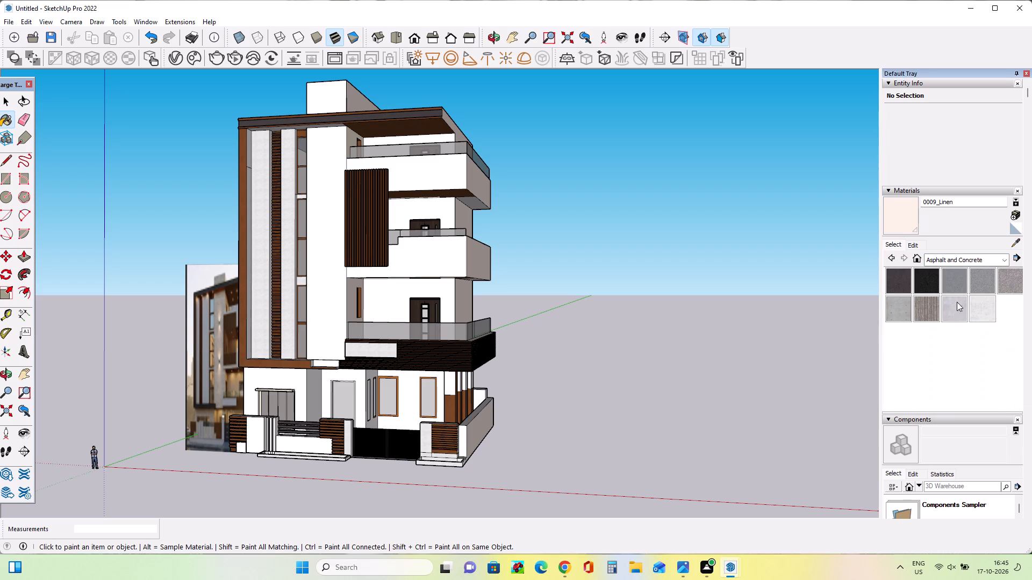
left_click(973, 311)
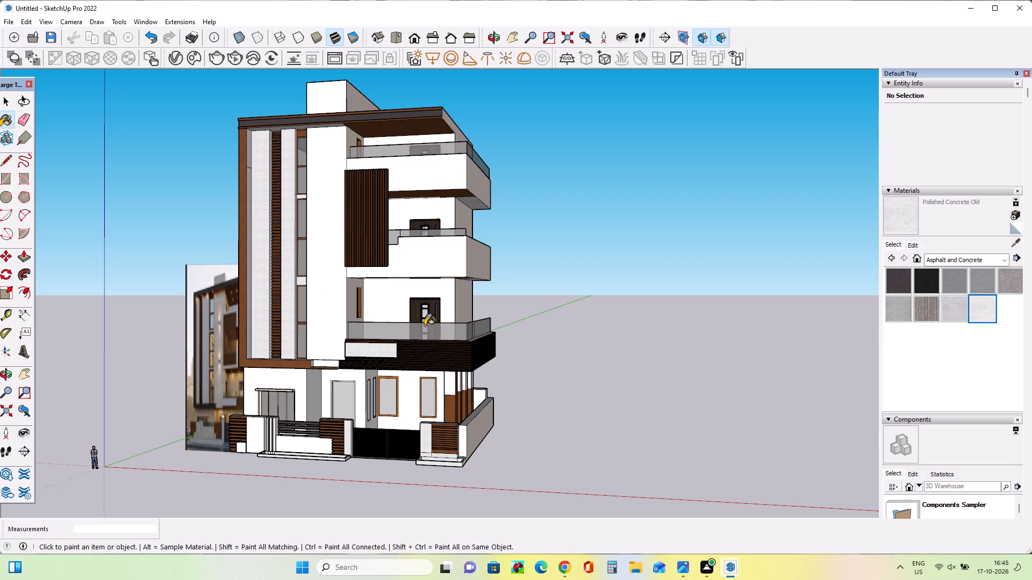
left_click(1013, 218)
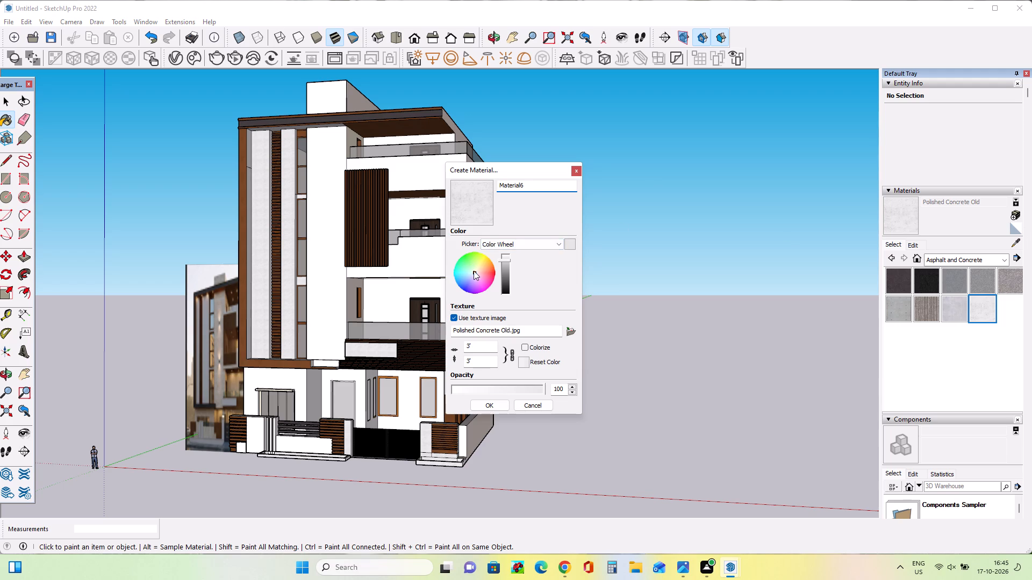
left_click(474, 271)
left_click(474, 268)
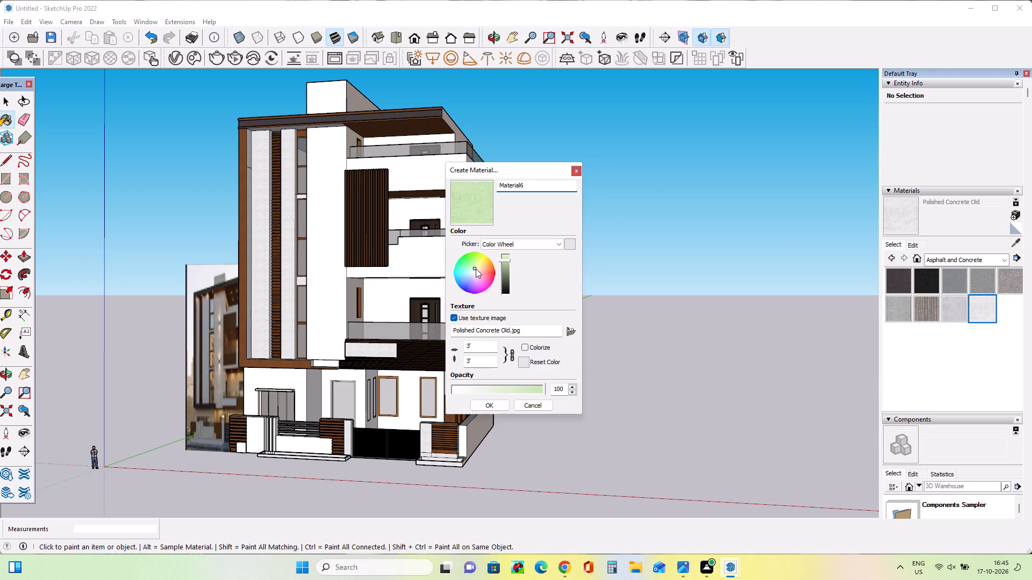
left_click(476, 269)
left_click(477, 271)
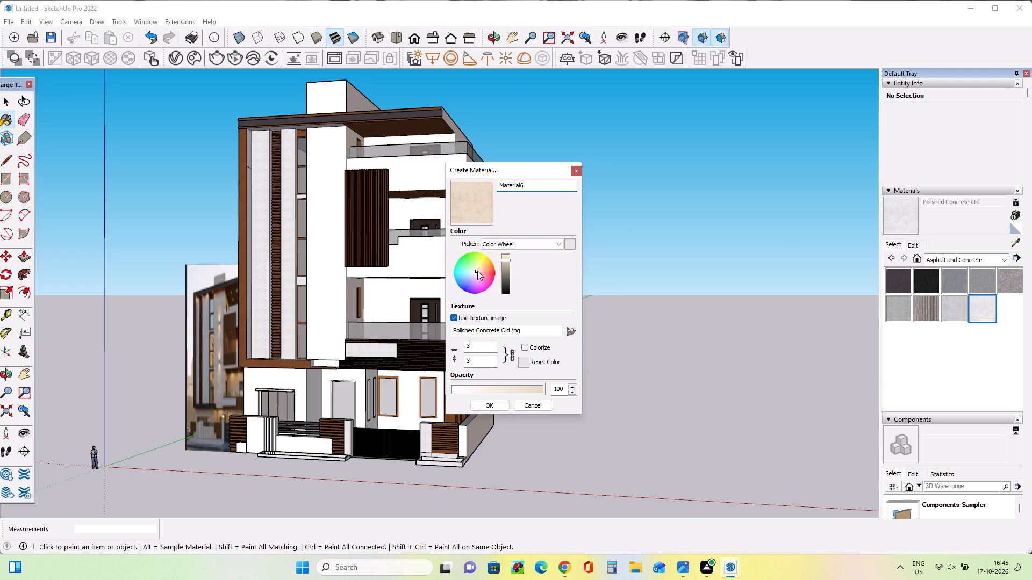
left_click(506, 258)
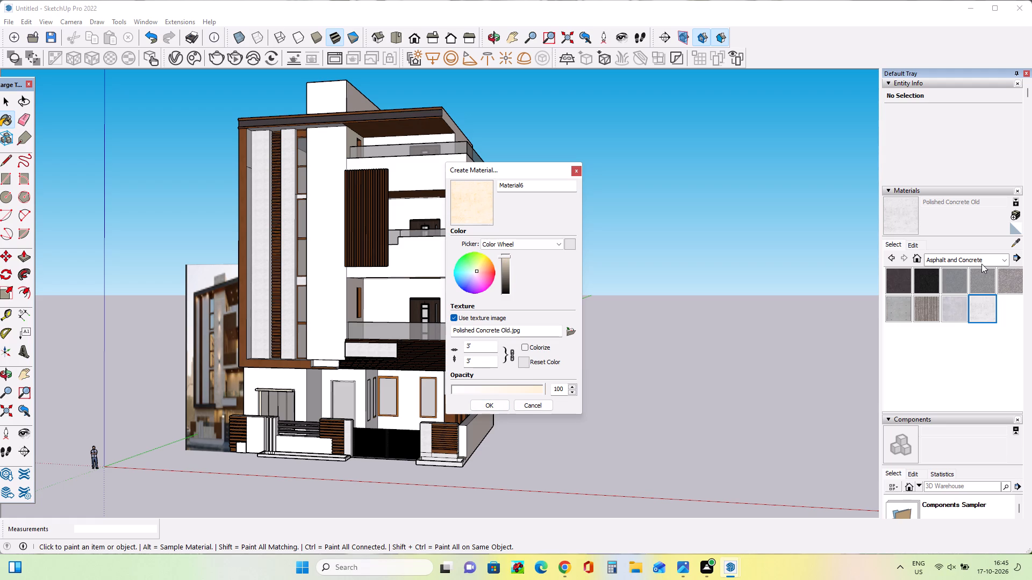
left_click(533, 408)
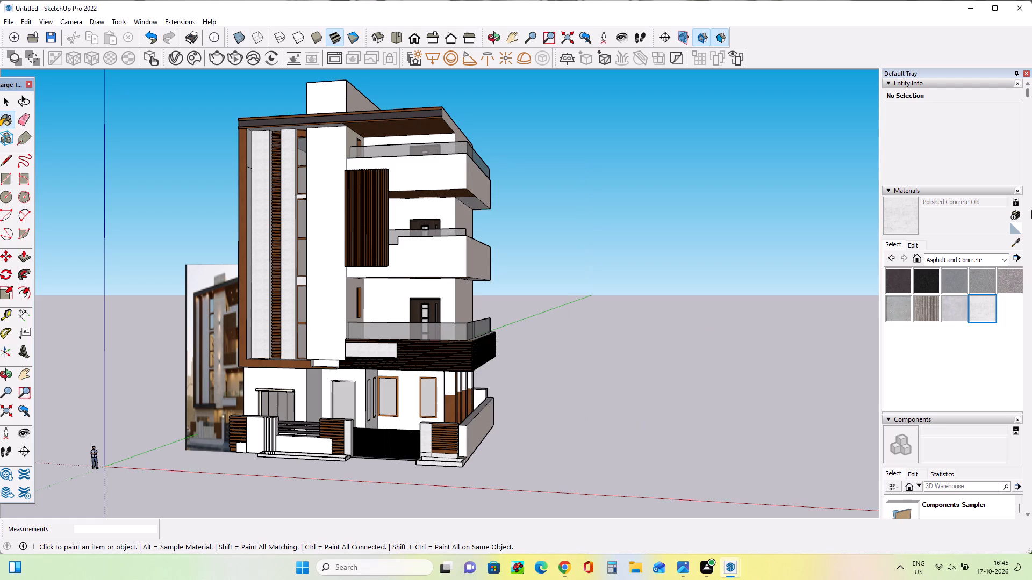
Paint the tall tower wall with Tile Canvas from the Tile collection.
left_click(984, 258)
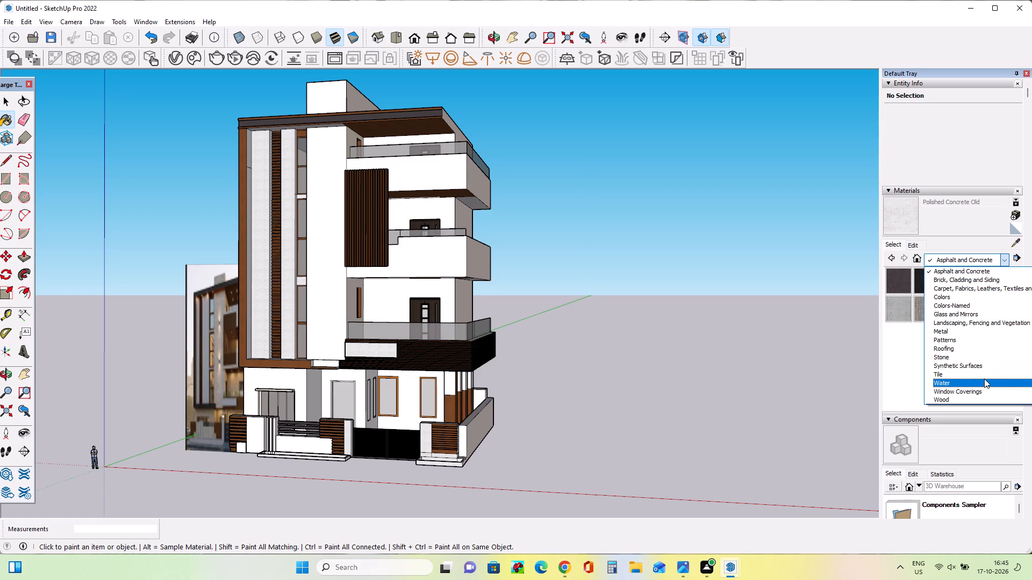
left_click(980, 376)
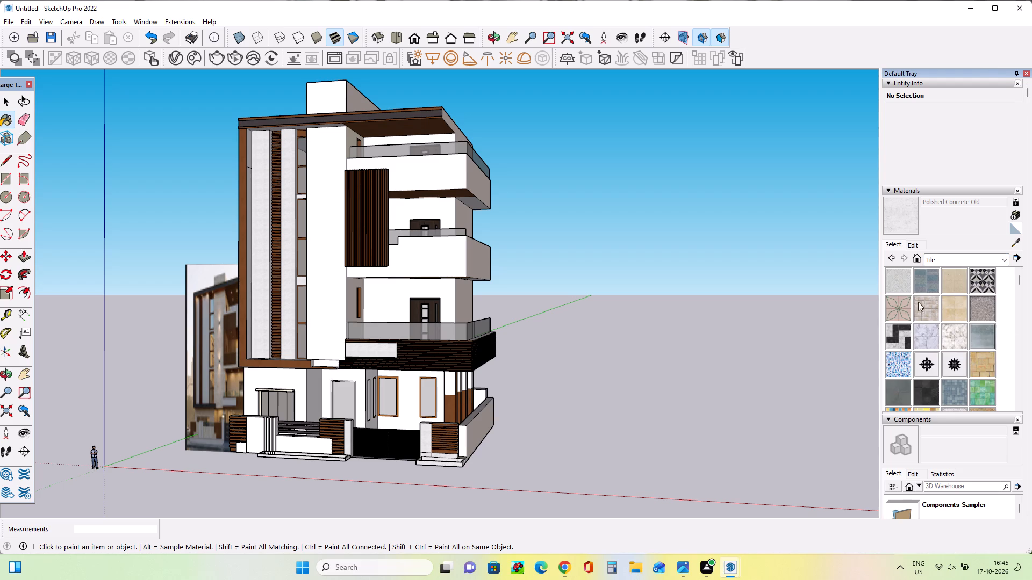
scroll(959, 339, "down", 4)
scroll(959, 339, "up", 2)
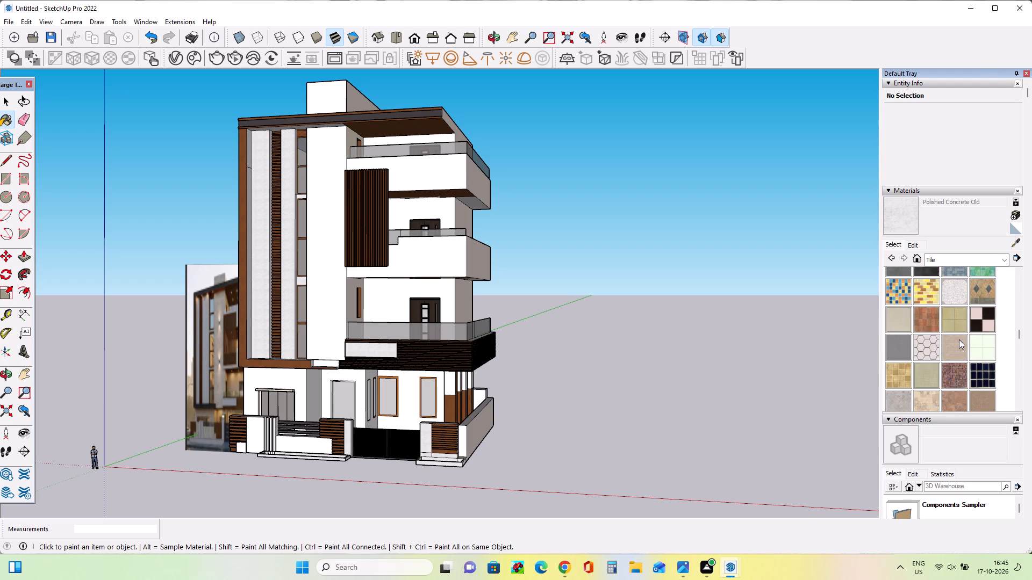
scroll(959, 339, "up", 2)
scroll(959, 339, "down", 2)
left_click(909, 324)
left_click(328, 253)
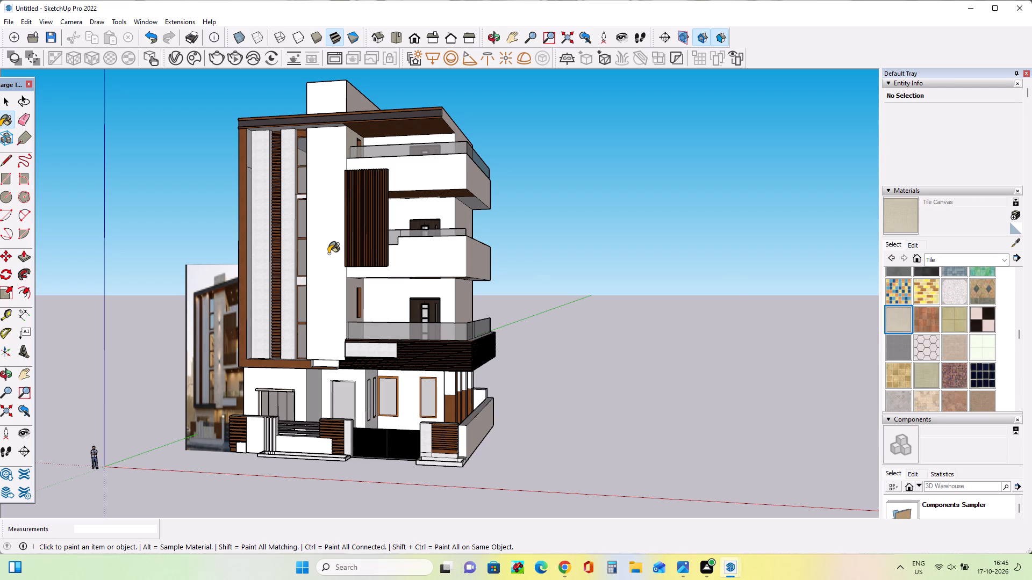
Apply Field Square Tile from the Tile collection to the tall tower wall.
scroll(959, 293, "up", 3)
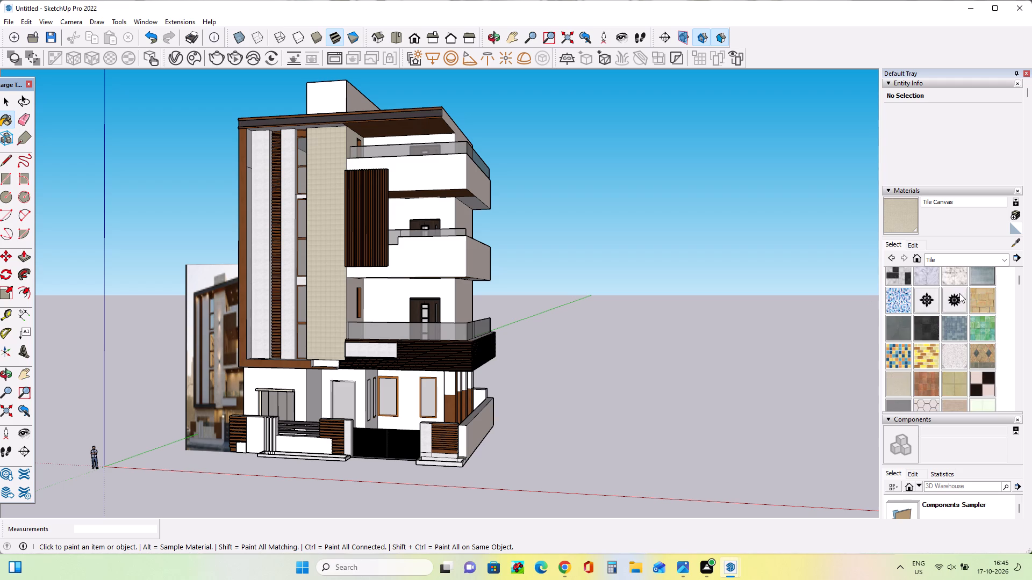
scroll(959, 293, "up", 3)
left_click(957, 305)
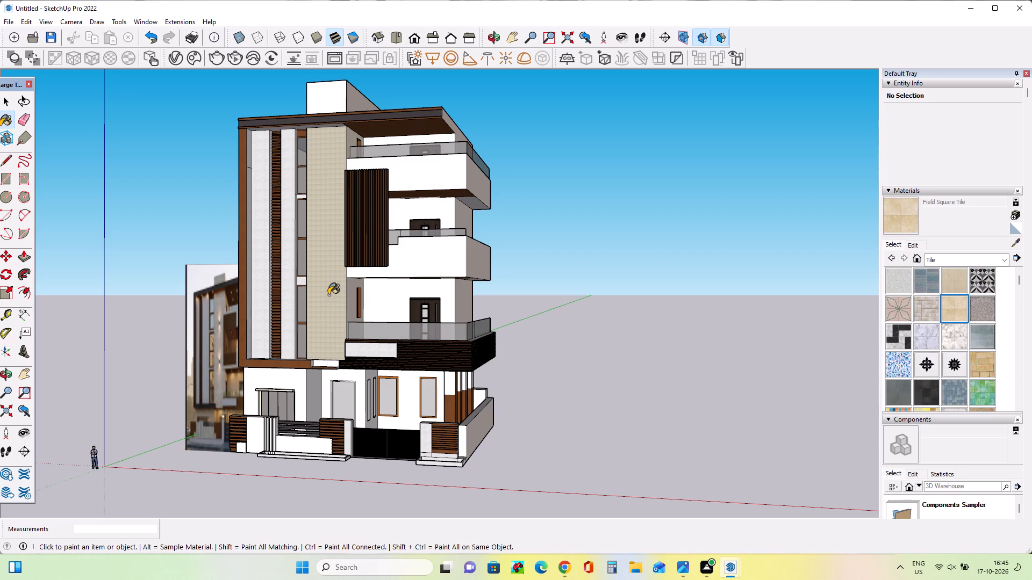
left_click(328, 295)
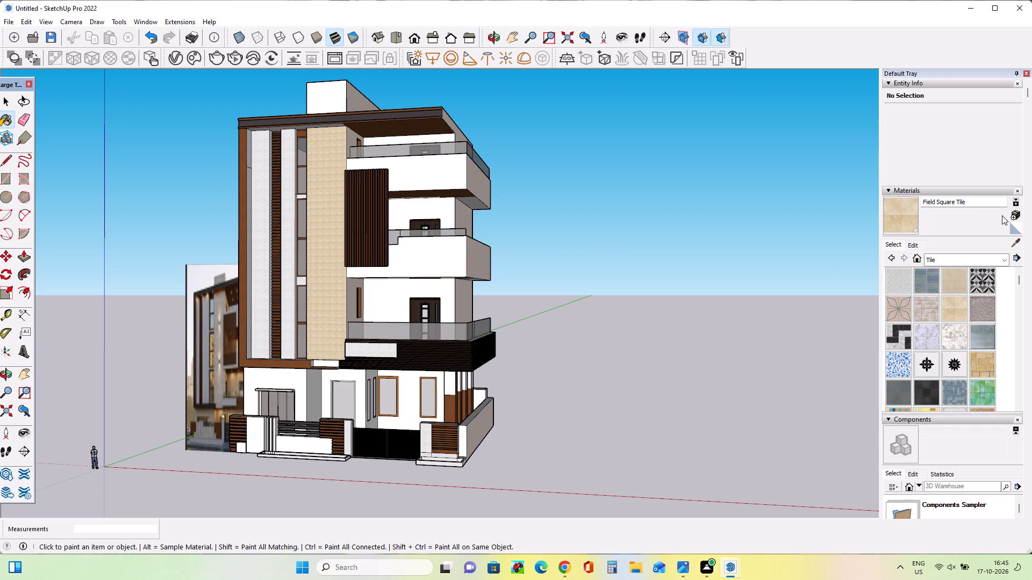
Create a new material from Field Square Tile with a 10' texture size and paint the tall tower wall with it.
left_click(1016, 213)
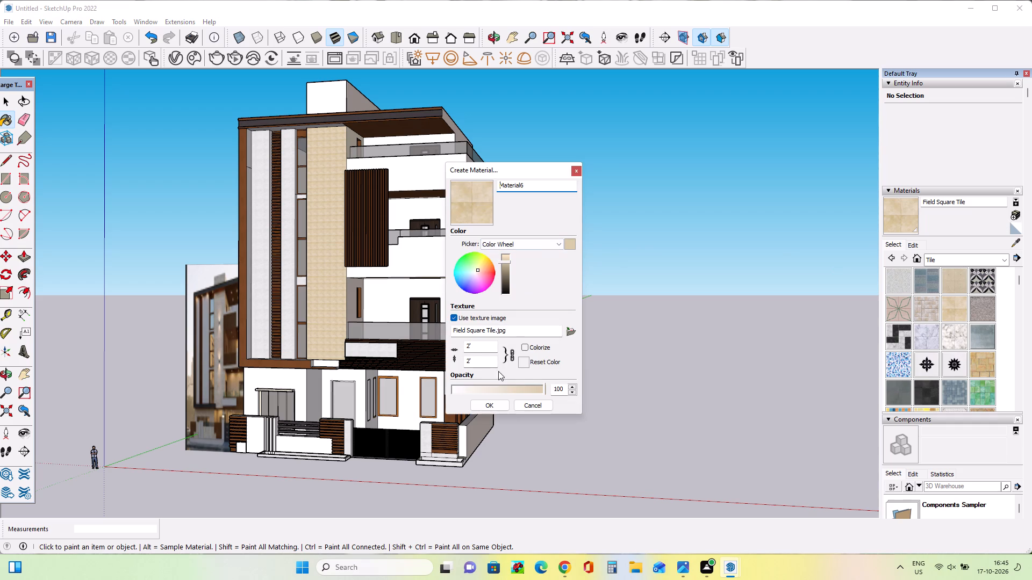
left_click(493, 351)
key("BackSpace")
key("BackSpace")
key("BackSpace")
type("10")
key("apostrophe")
left_click(478, 402)
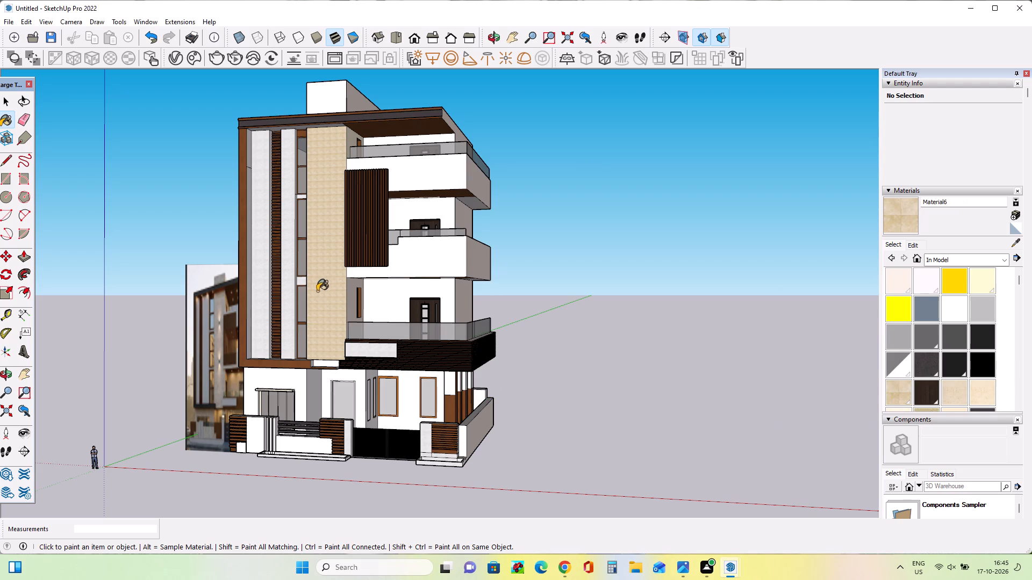
left_click(322, 291)
Paint the rooftop block, the top balcony parapet and the wall behind it with the 10' beige tile.
middle_click_drag(344, 339, 388, 357)
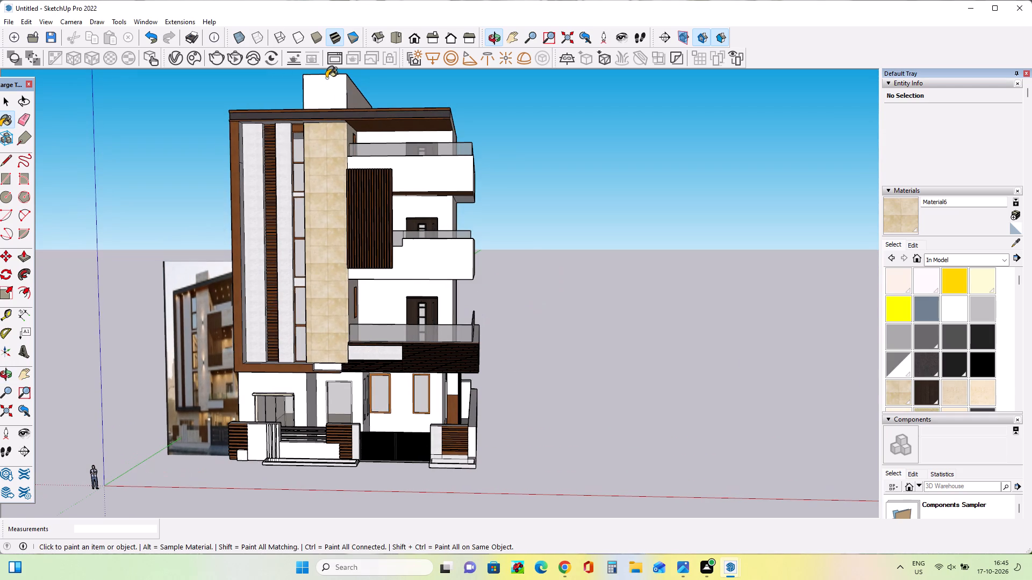
left_click(326, 86)
left_click(358, 98)
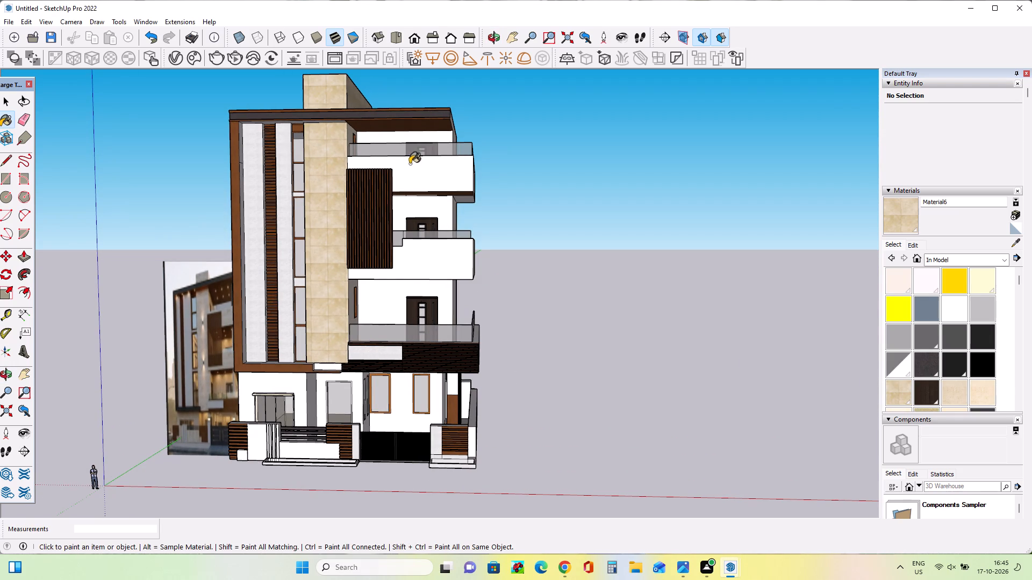
left_click(410, 165)
middle_click_drag(481, 185, 422, 226)
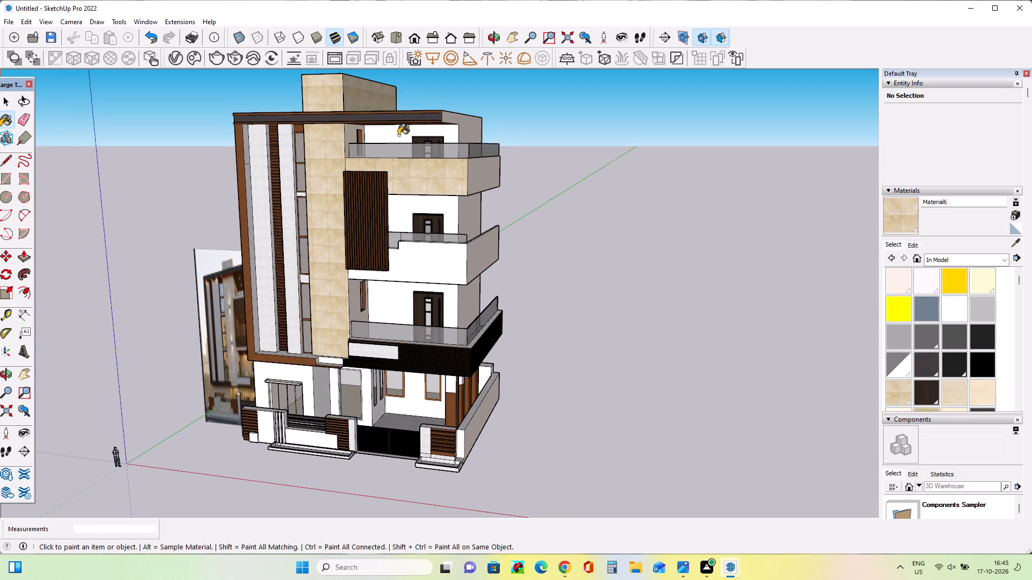
left_click(393, 135)
middle_click_drag(440, 224, 472, 186)
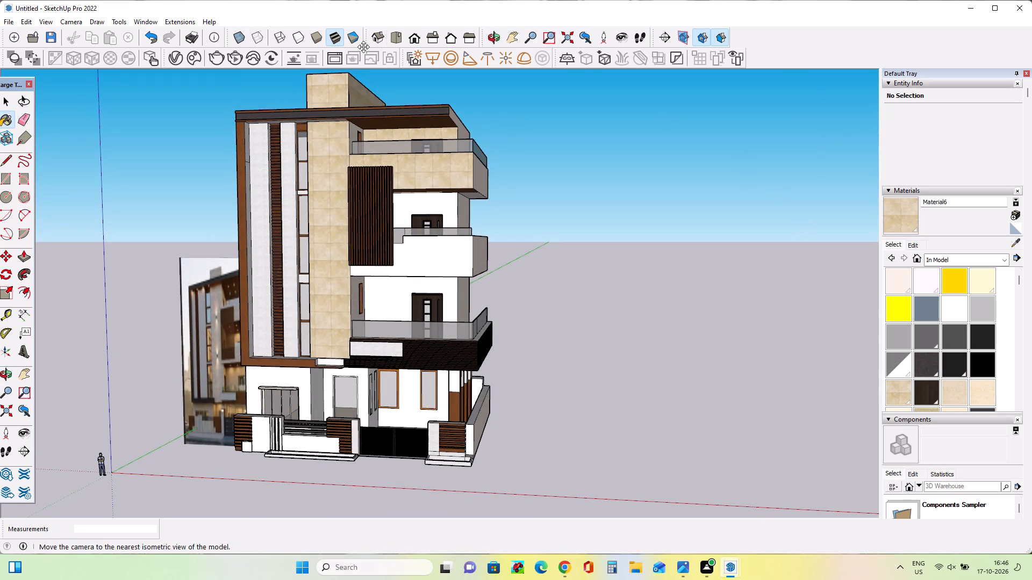
Render the facade in V-Ray and check how the beige tile looks on the walls.
left_click(213, 54)
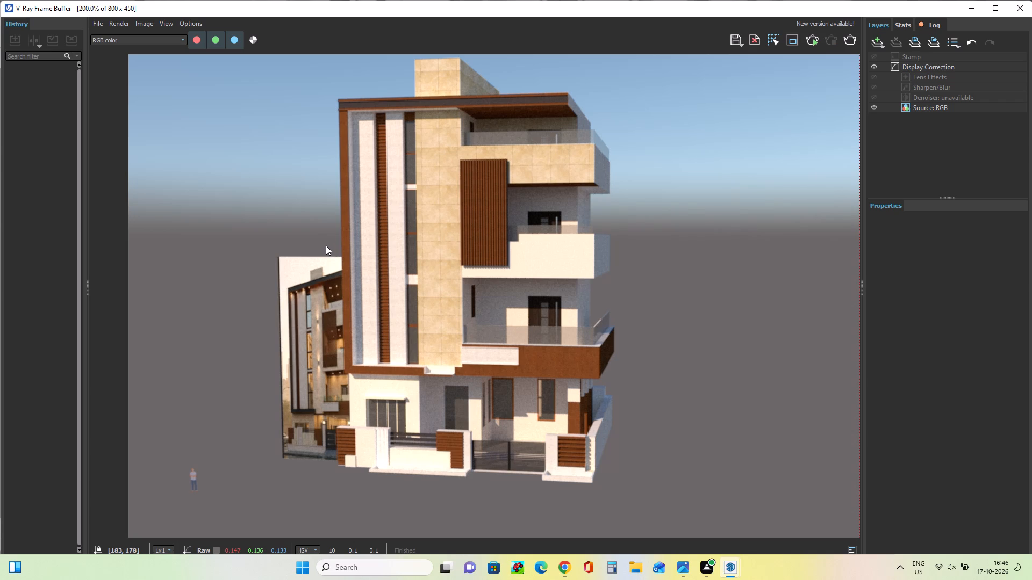
left_click(974, 6)
Paint the middle balcony parapet and the walls behind the middle and lower balconies with the 10' beige tile.
left_click(455, 251)
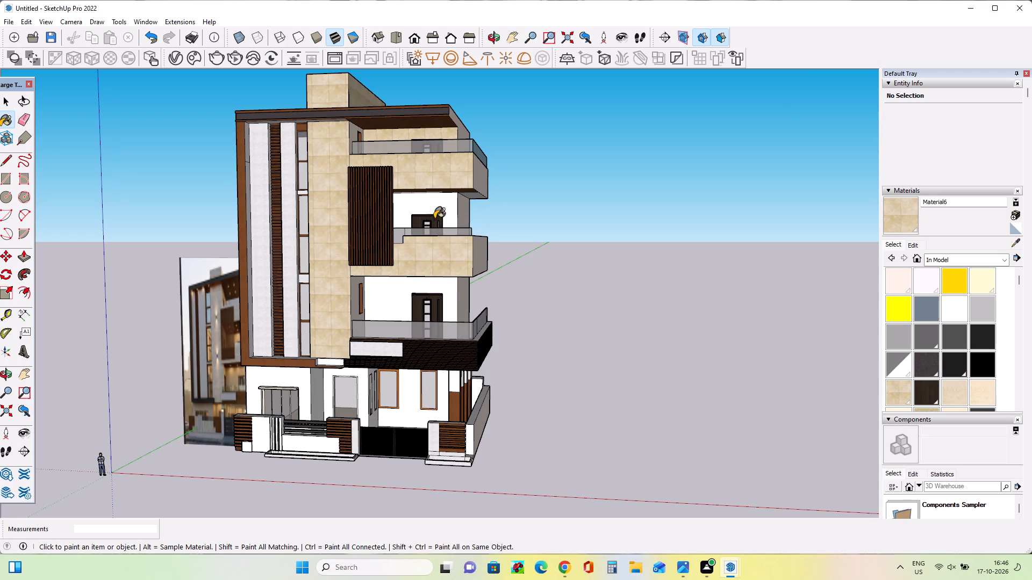
left_click(443, 211)
middle_click_drag(454, 317, 461, 309)
left_click(451, 294)
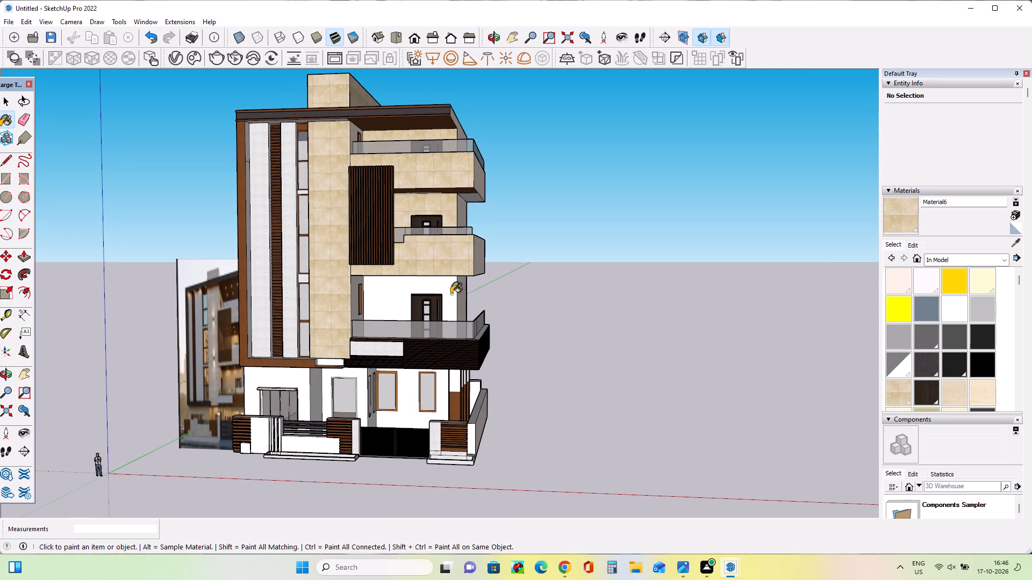
left_click(465, 299)
left_click(356, 313)
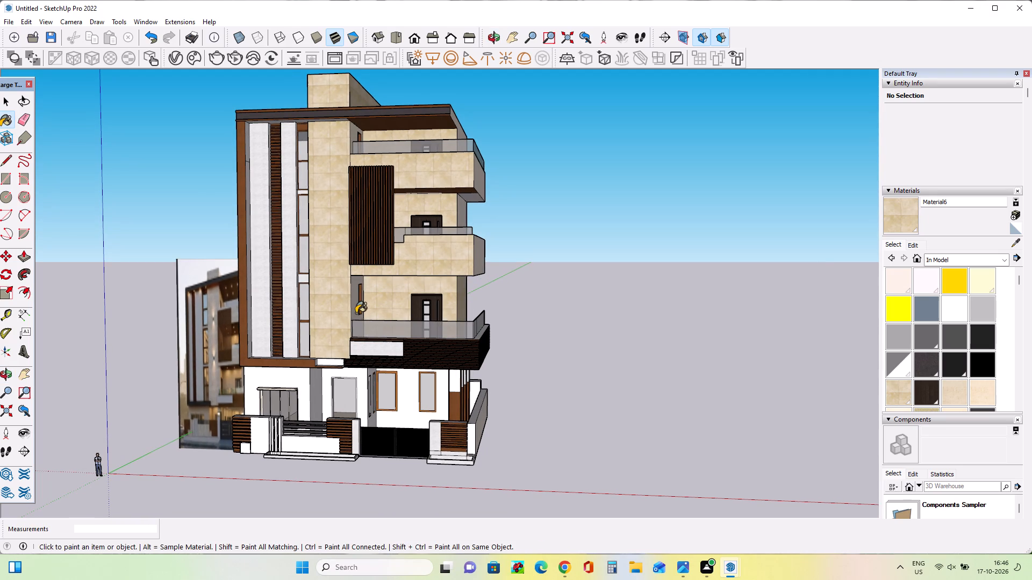
Paint the ledge under the tower, the ground-floor house walls and the front boundary wall with the 10' beige tile.
left_click(329, 363)
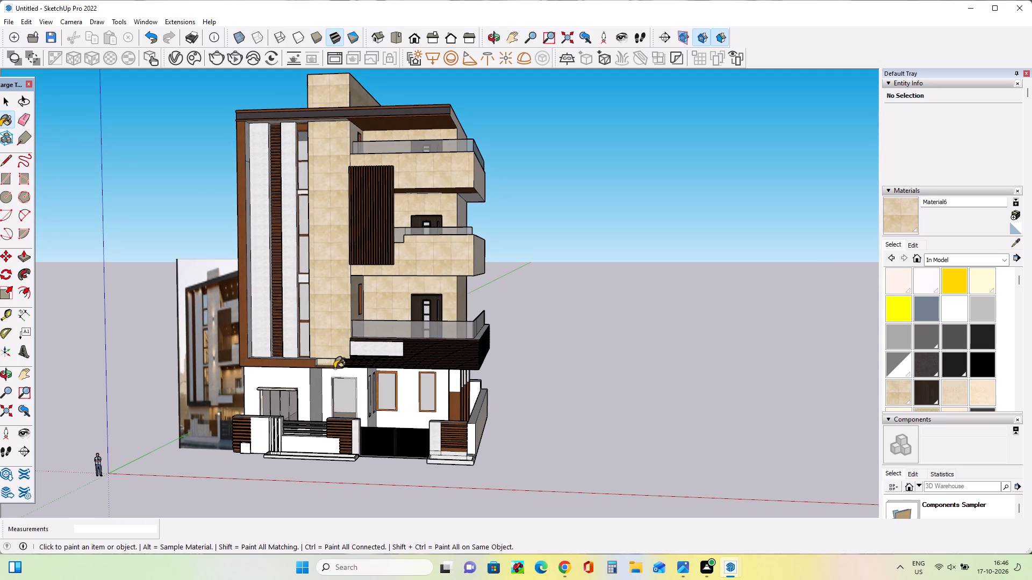
left_click(304, 380)
left_click(264, 438)
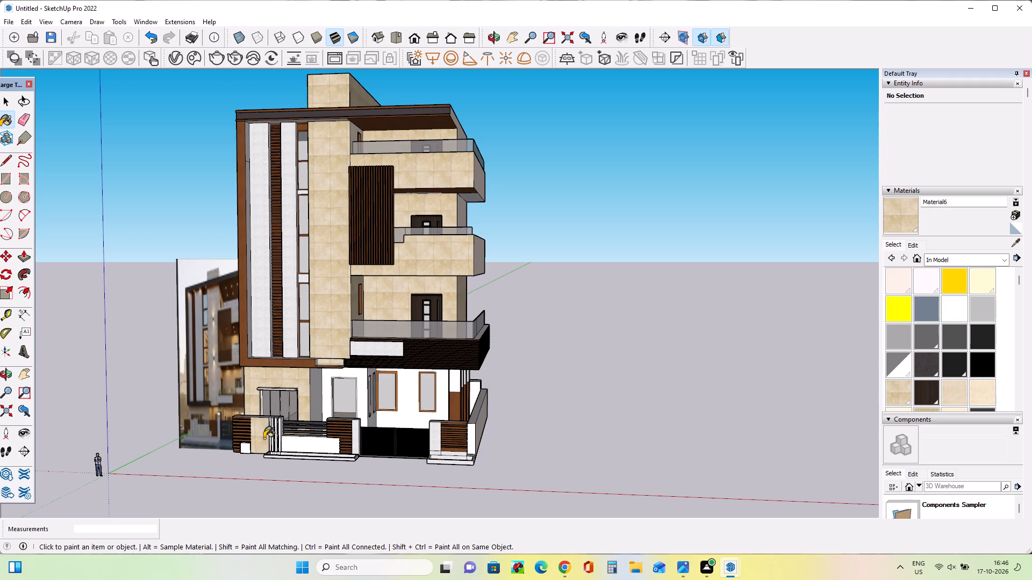
left_click(293, 443)
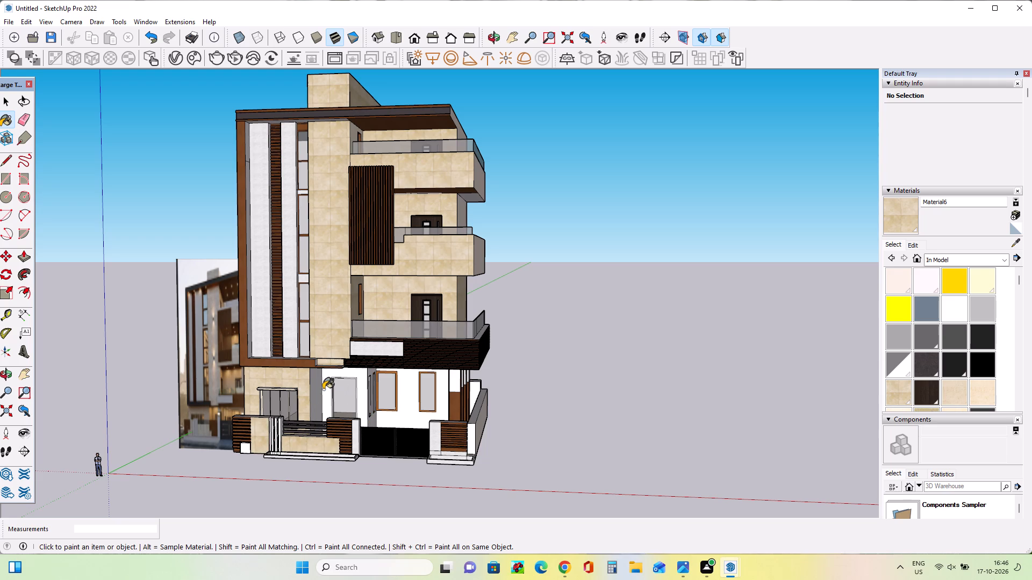
left_click(323, 389)
left_click(317, 388)
left_click(405, 409)
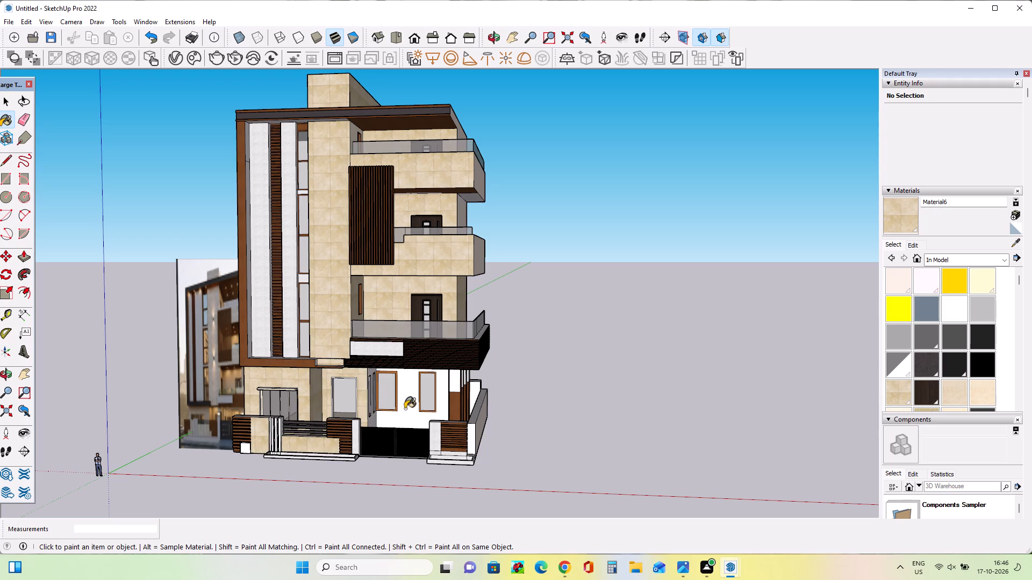
left_click(453, 387)
Paint the pillar beside the gate, the side boundary wall and the small front boundary block with the 10' beige tile.
left_click(472, 437)
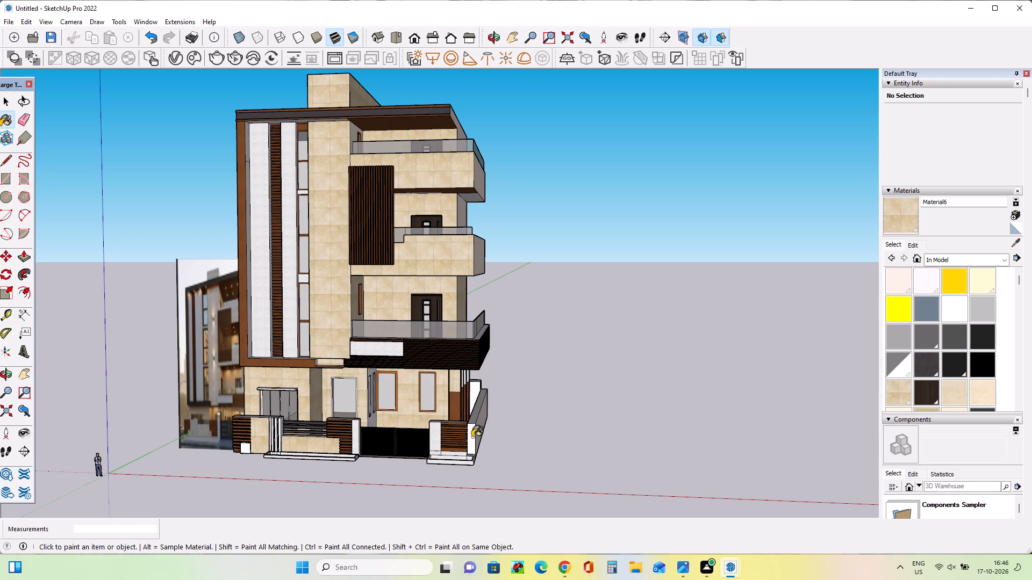
left_click(437, 437)
left_click(477, 430)
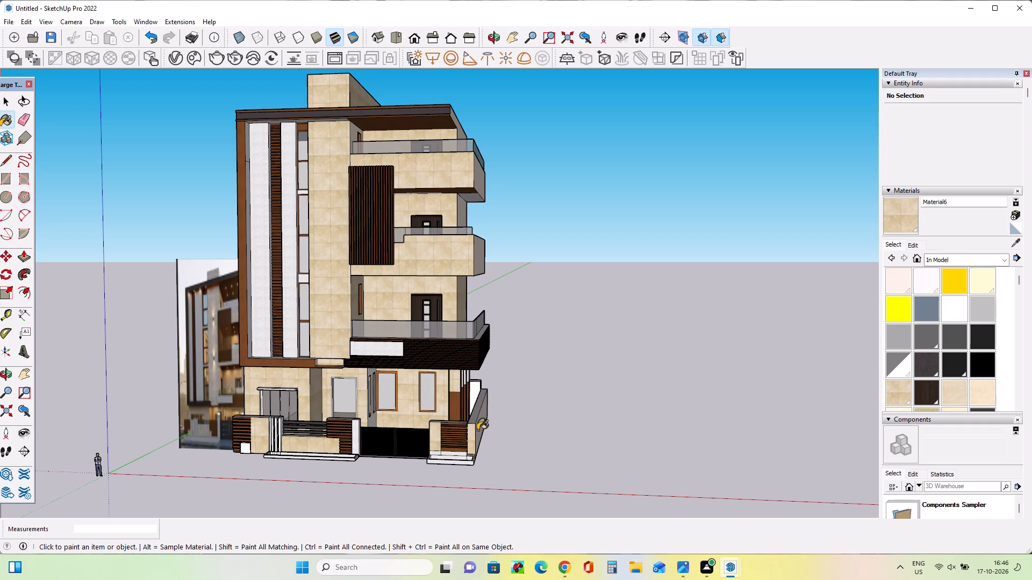
left_click(472, 420)
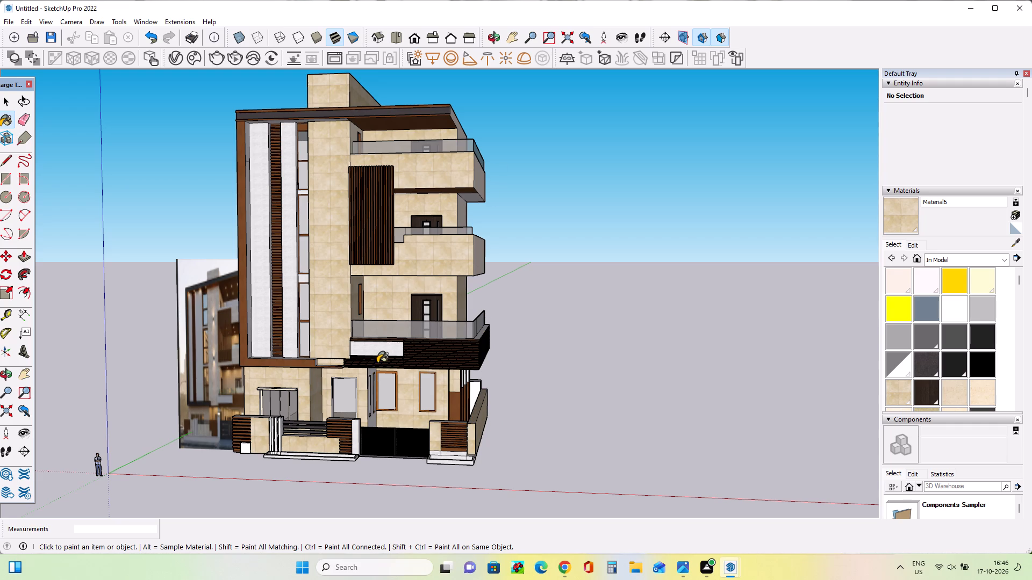
left_click(246, 448)
Render the fully tiled building in V-Ray and inspect the wall finish in the rendered image.
left_click(208, 57)
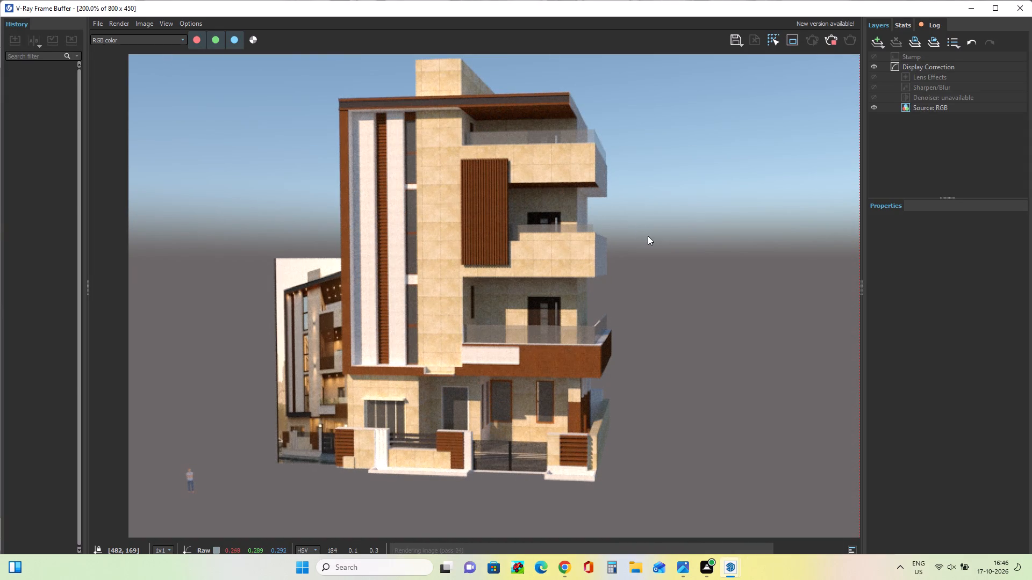
scroll(648, 236, "up", 1)
scroll(648, 236, "down", 1)
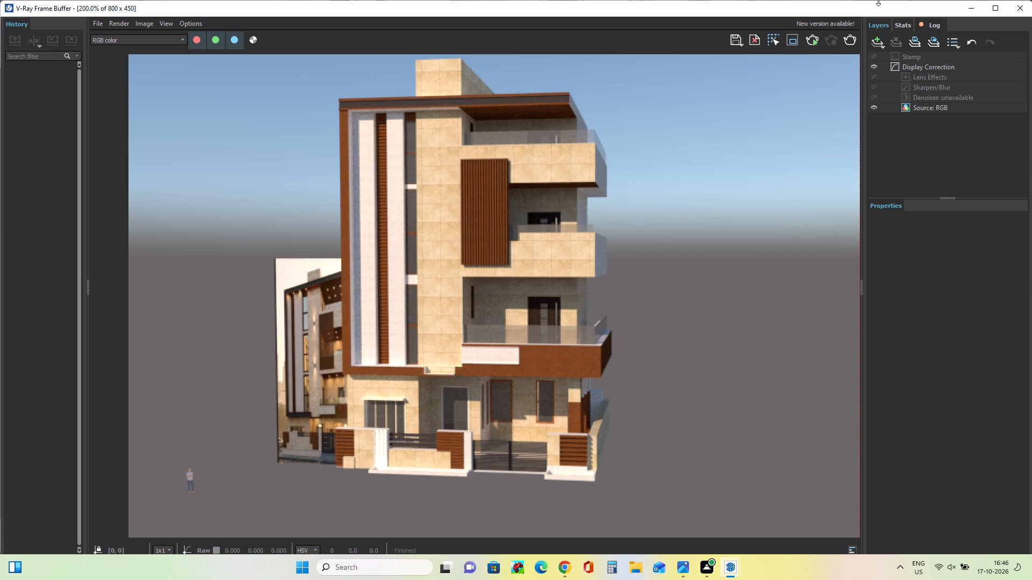
left_click(1027, 5)
Create a new material from the 10' beige tile with its colour shifted to a neutral pale grey.
left_click(1013, 212)
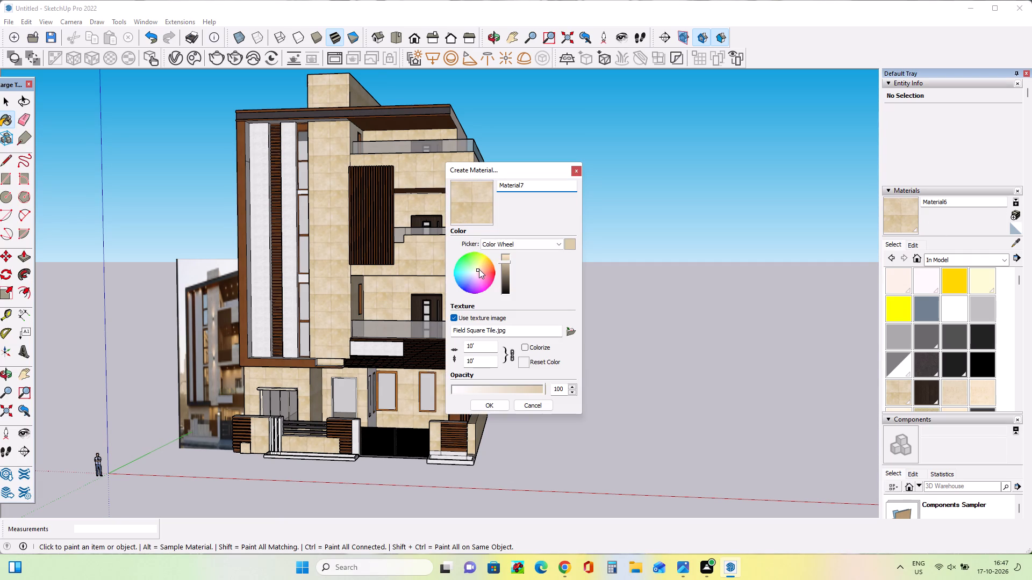
left_click(476, 272)
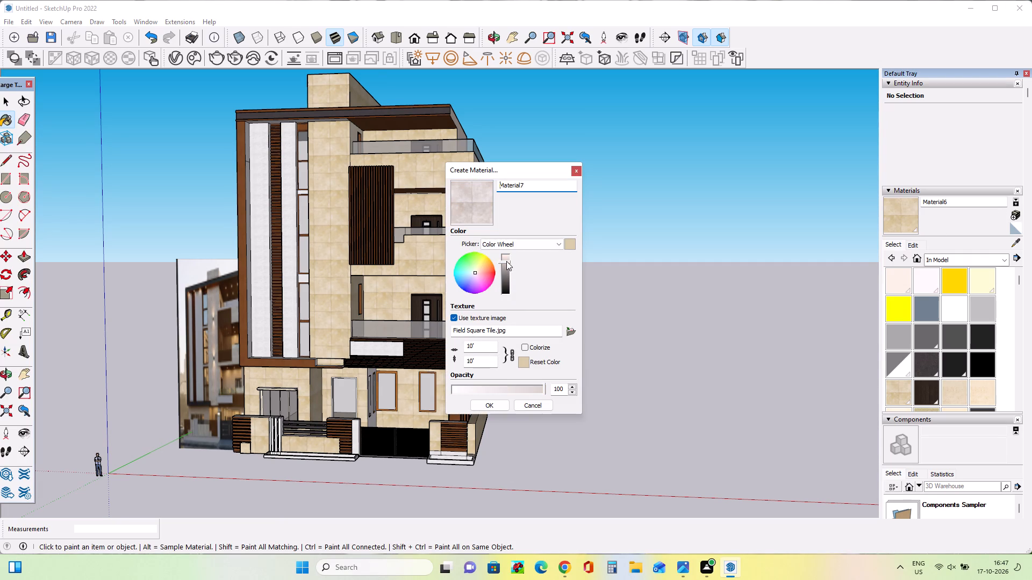
left_click(506, 260)
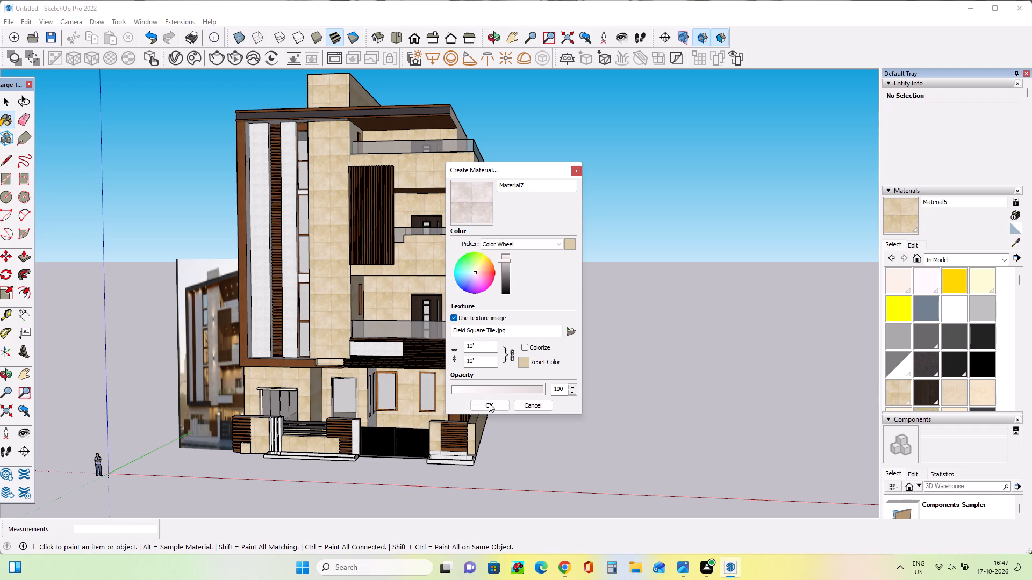
left_click(489, 405)
Paint the tower, balcony fronts, rooftop block and recessed walls of the upper floors with the new pale grey tile.
left_click(343, 270)
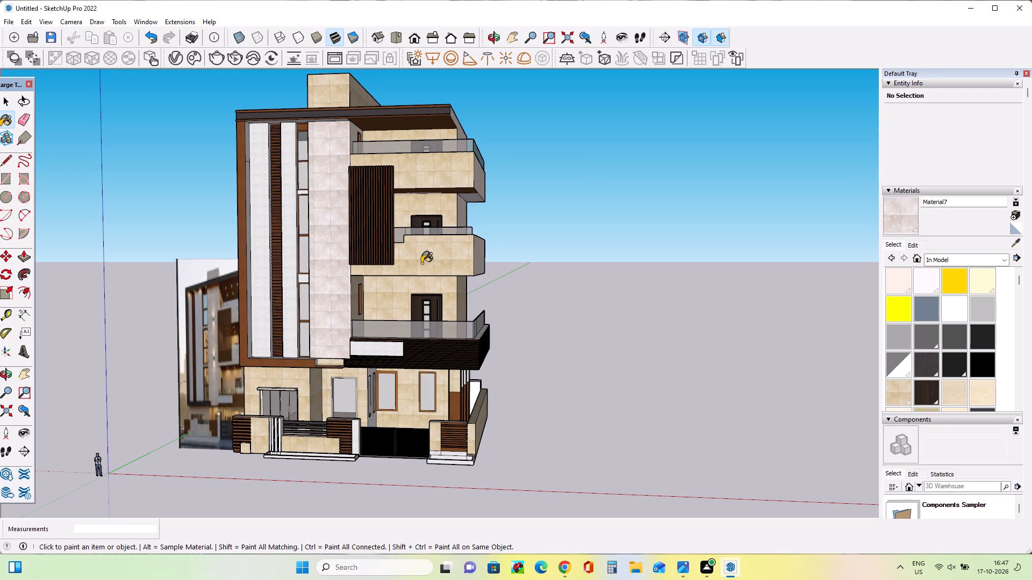
left_click(421, 263)
left_click(429, 184)
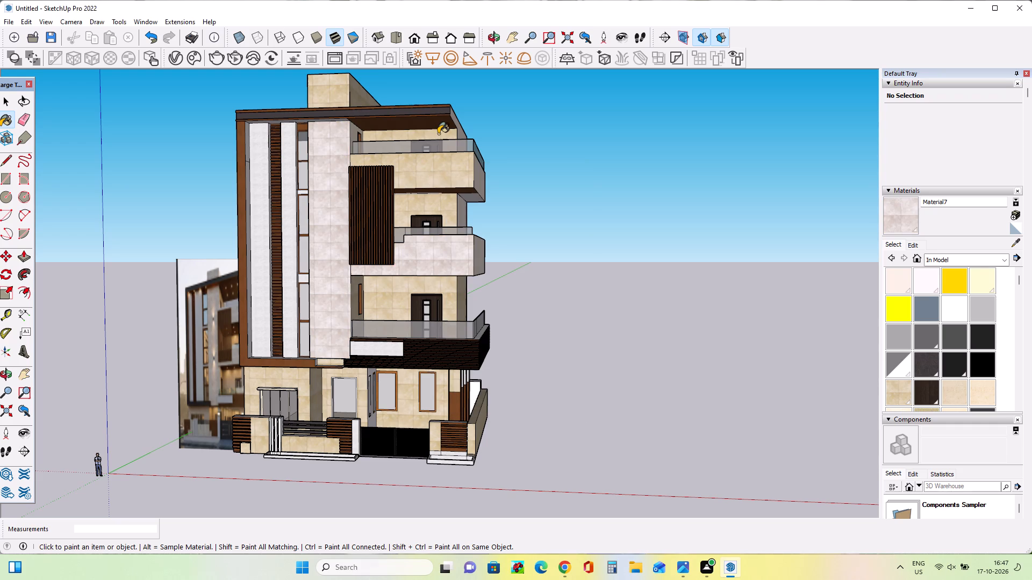
left_click(438, 134)
left_click(322, 88)
left_click(357, 96)
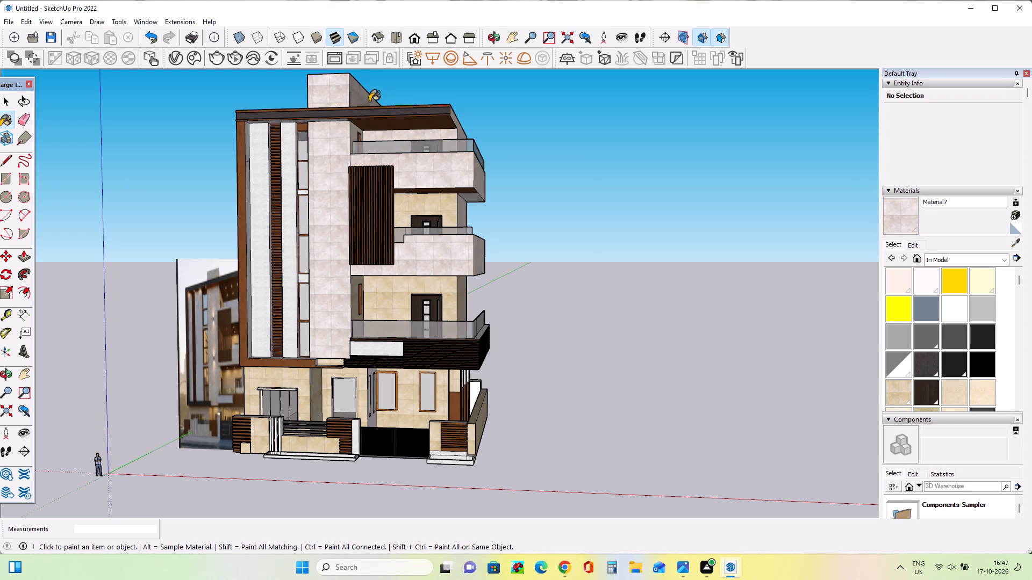
left_click(457, 122)
left_click(450, 214)
left_click(460, 214)
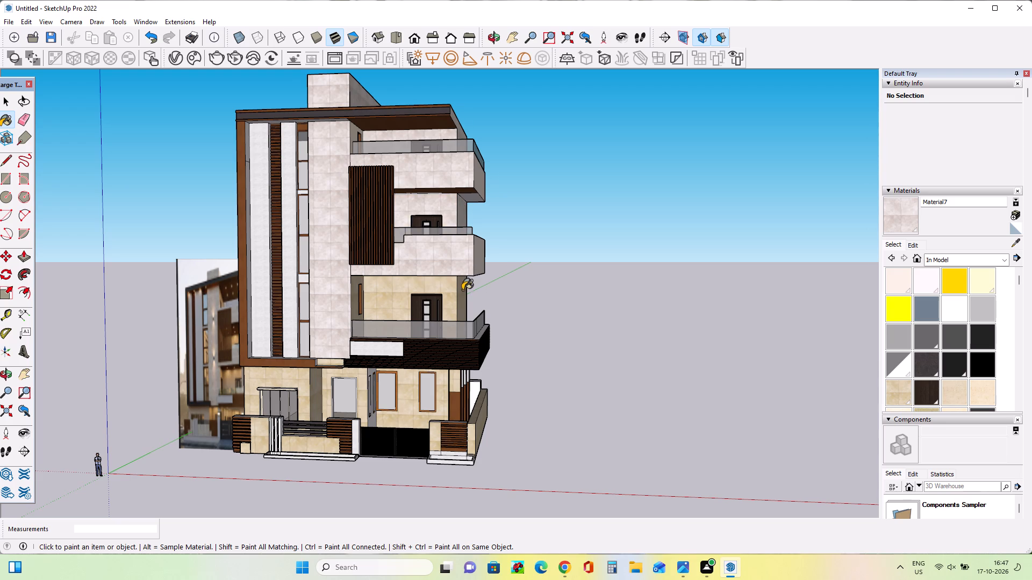
left_click(460, 296)
left_click(449, 304)
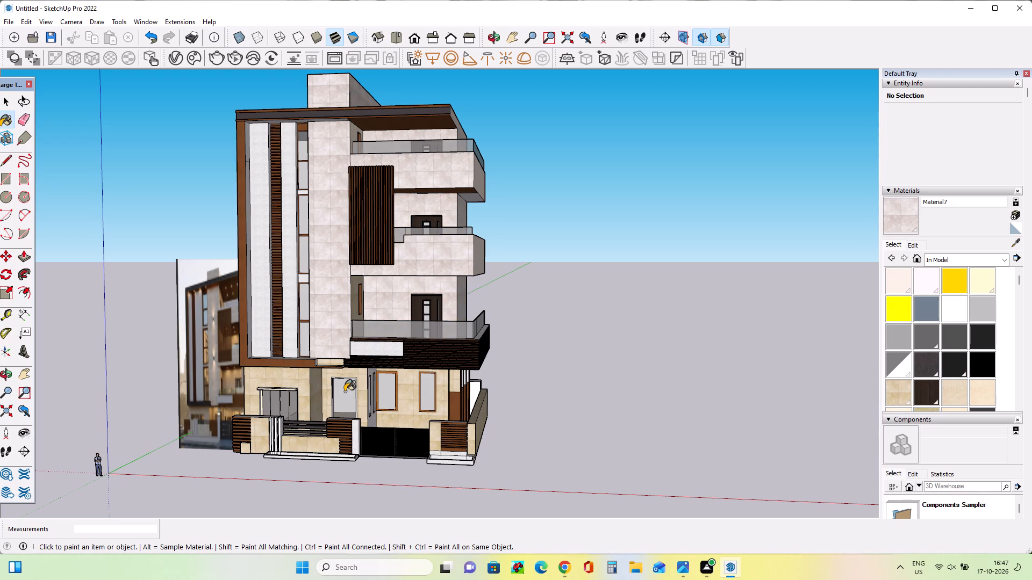
Paint the ledge under the tower, the ground-floor walls, the boundary walls and block, and the gate pillar with the pale grey tile.
left_click(354, 375)
left_click(335, 363)
left_click(305, 383)
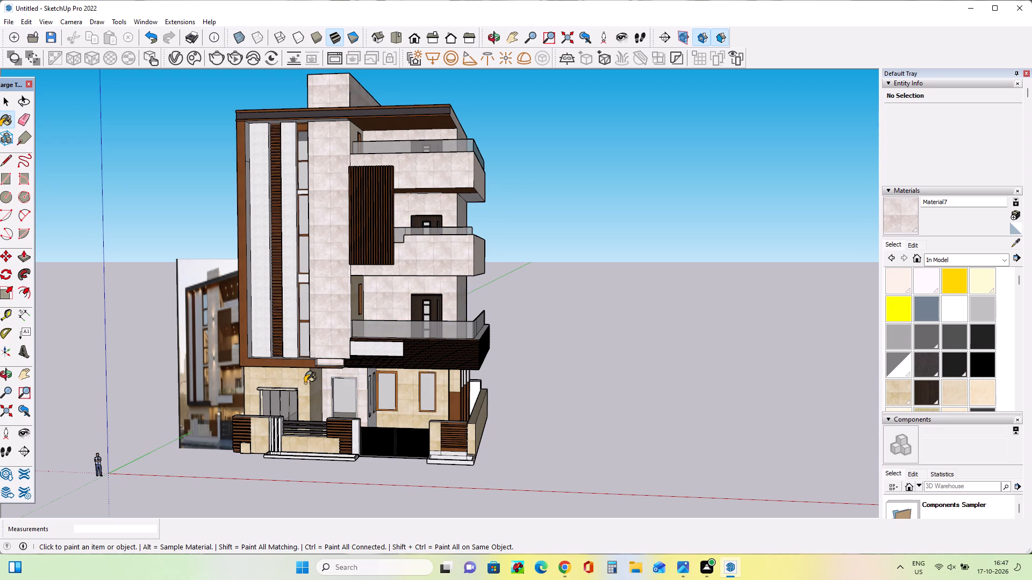
left_click(257, 437)
left_click(248, 449)
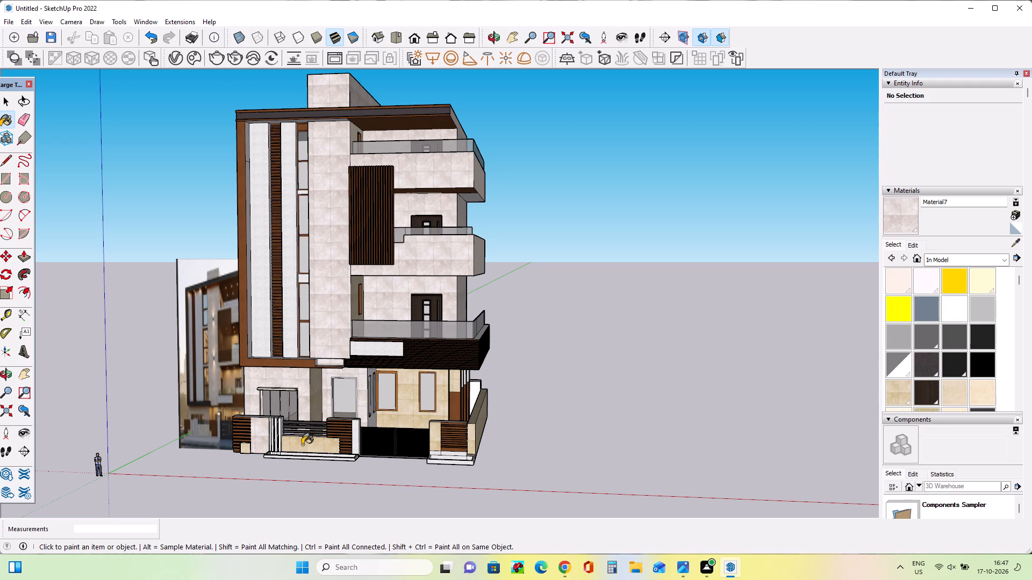
left_click(302, 445)
left_click(389, 419)
left_click(455, 384)
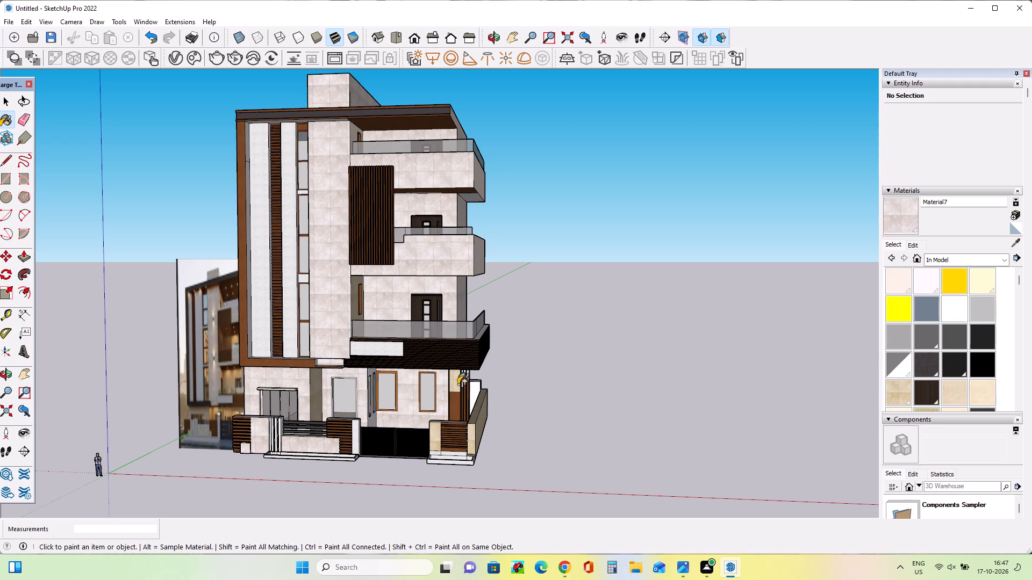
left_click(469, 438)
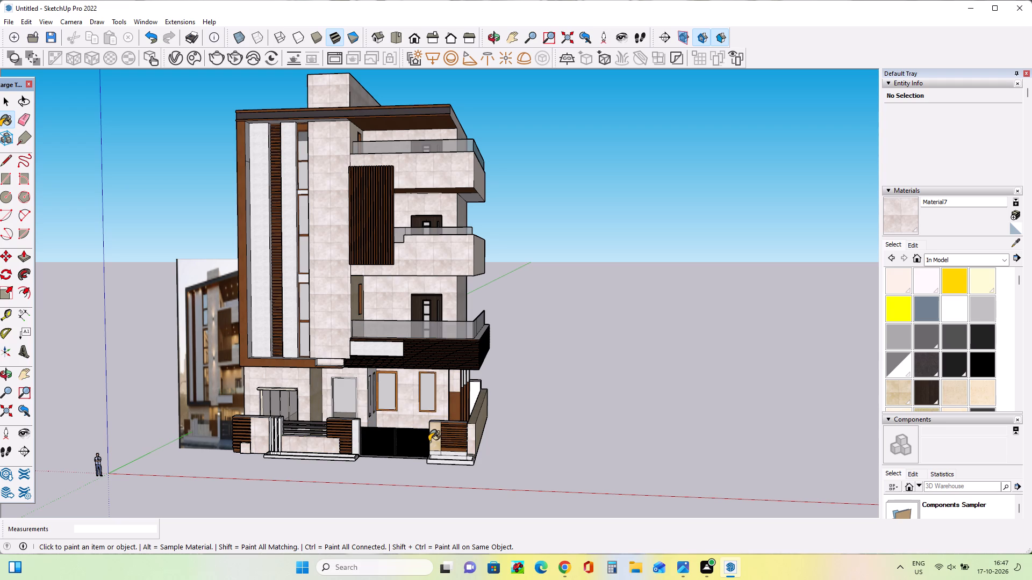
left_click(429, 441)
left_click(433, 438)
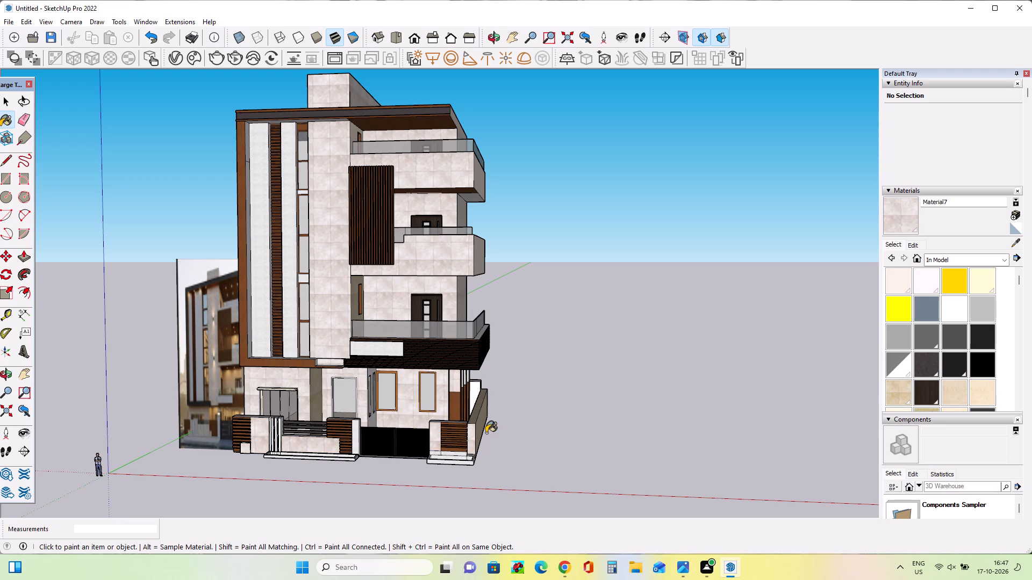
left_click(479, 429)
Render the building with its pale grey tile walls in V-Ray.
left_click(219, 56)
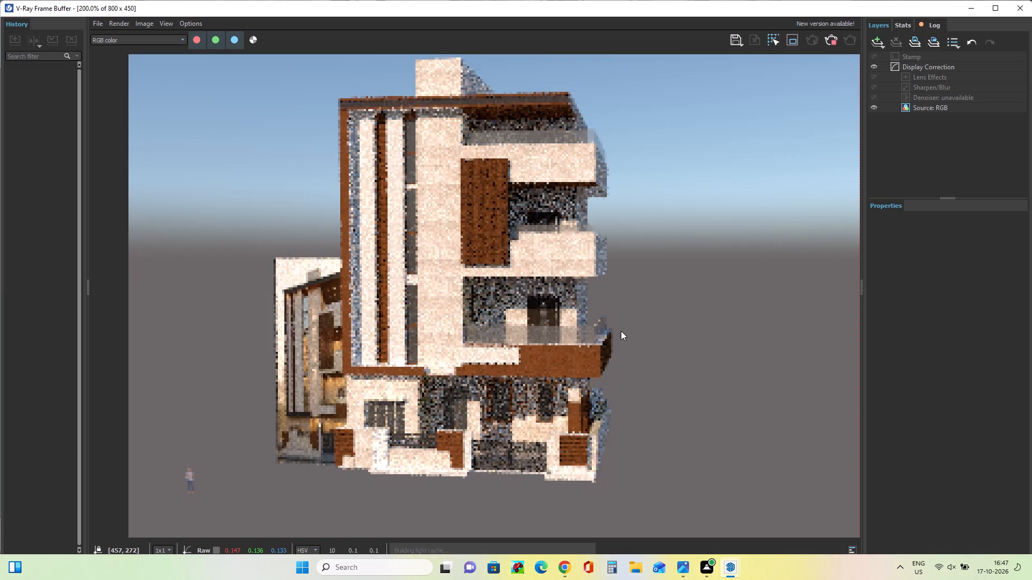
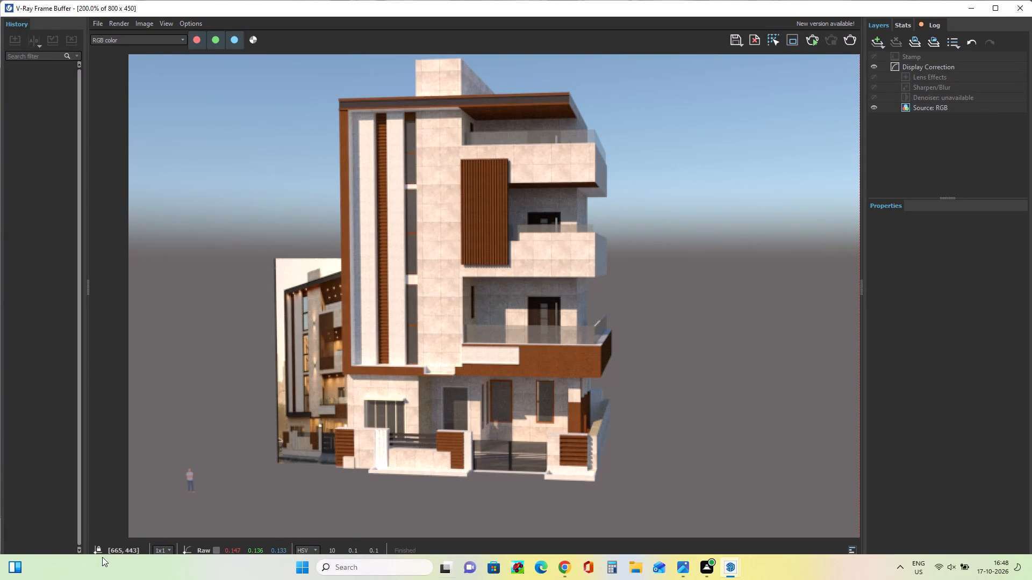
Close the finished render and delete the reference image standing beside the building.
left_click(1031, 10)
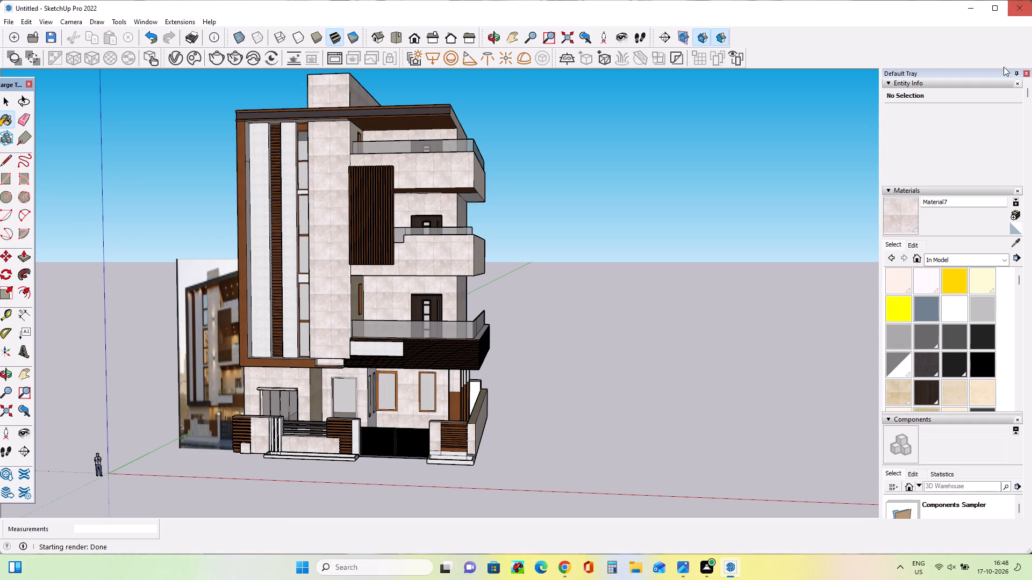
left_click(2, 98)
left_click(203, 388)
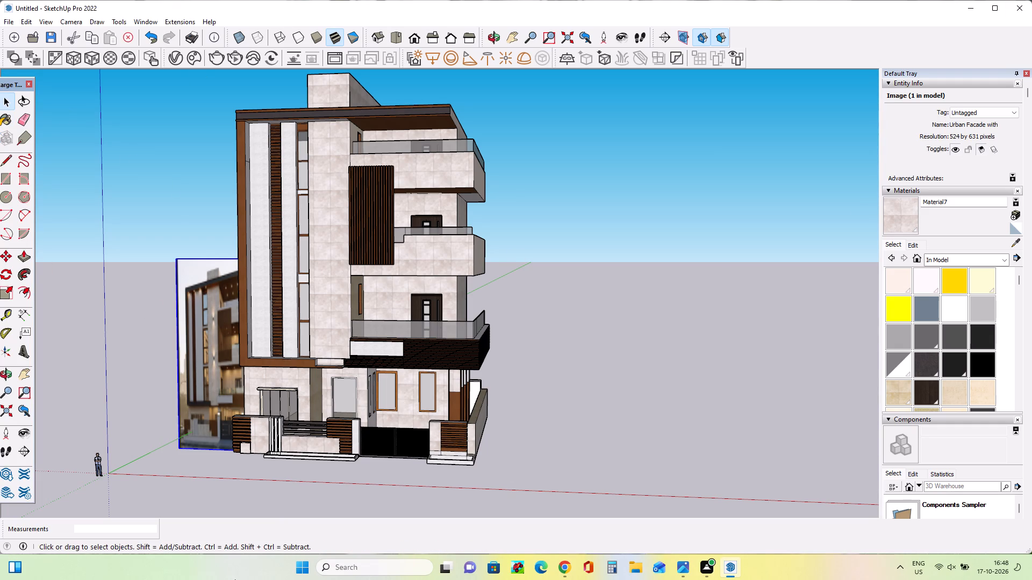
key("Delete")
Draw a ground rectangle of about 133' by 151' beneath and around the building.
middle_click_drag(497, 444, 497, 361)
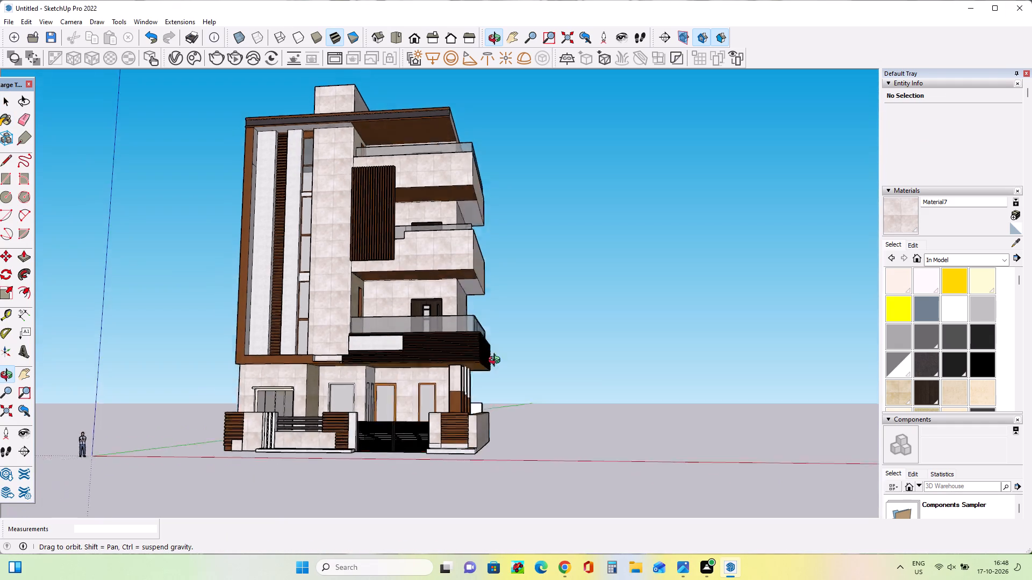
middle_click_drag(497, 361, 498, 237)
scroll(90, 346, "down", 3)
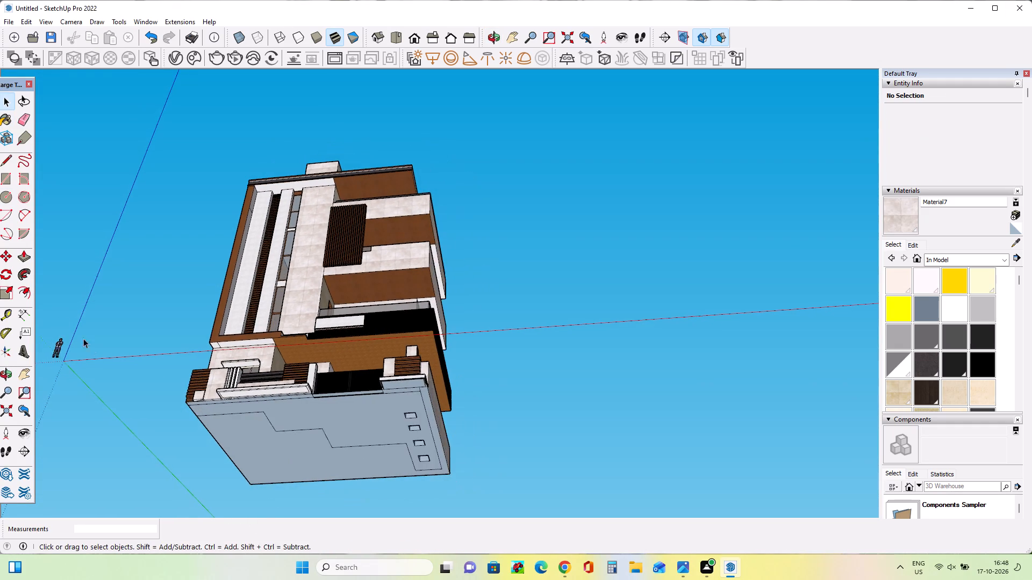
left_click(3, 169)
left_click(4, 177)
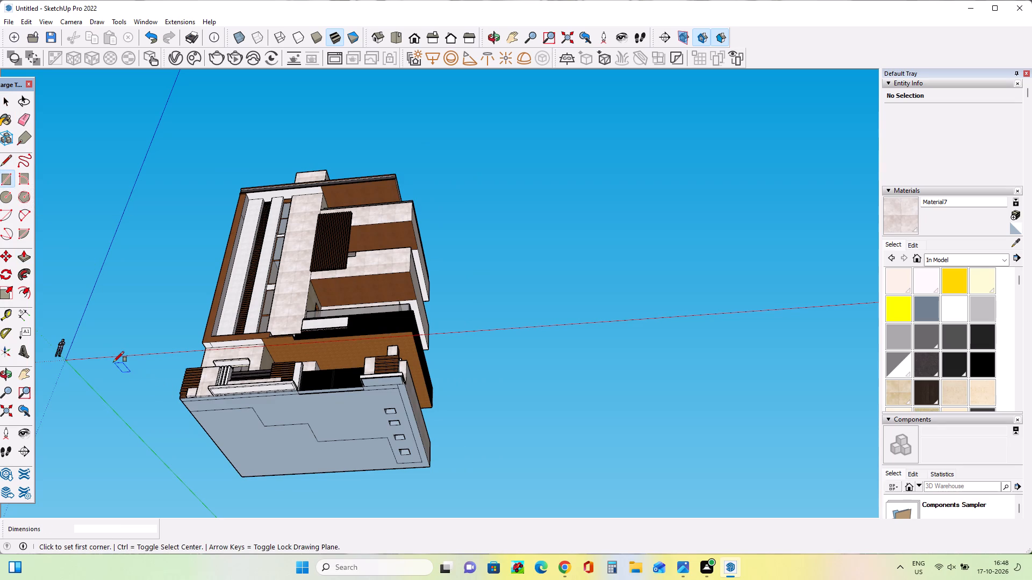
left_click_drag(113, 362, 608, 478)
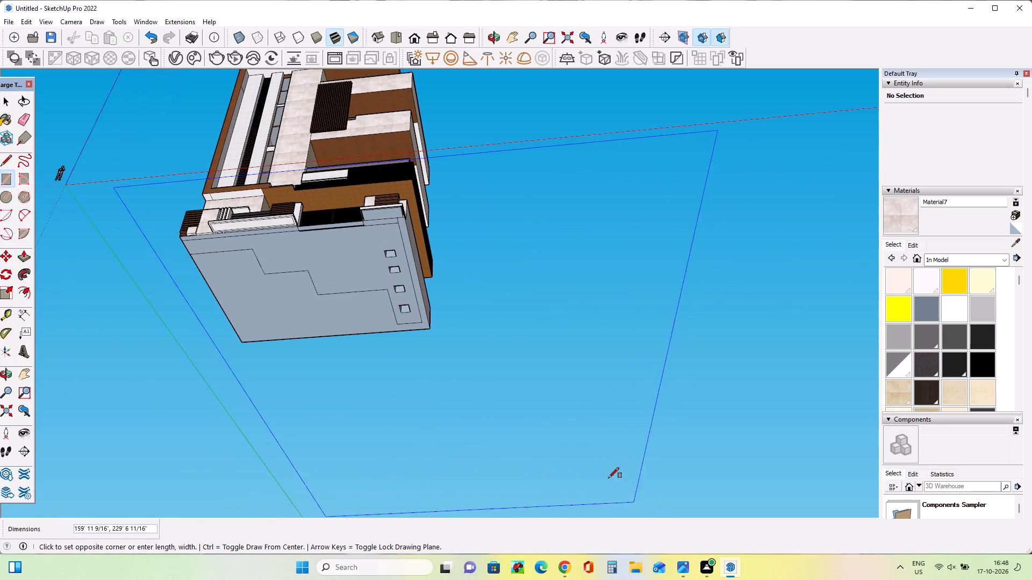
left_click_drag(608, 478, 577, 420)
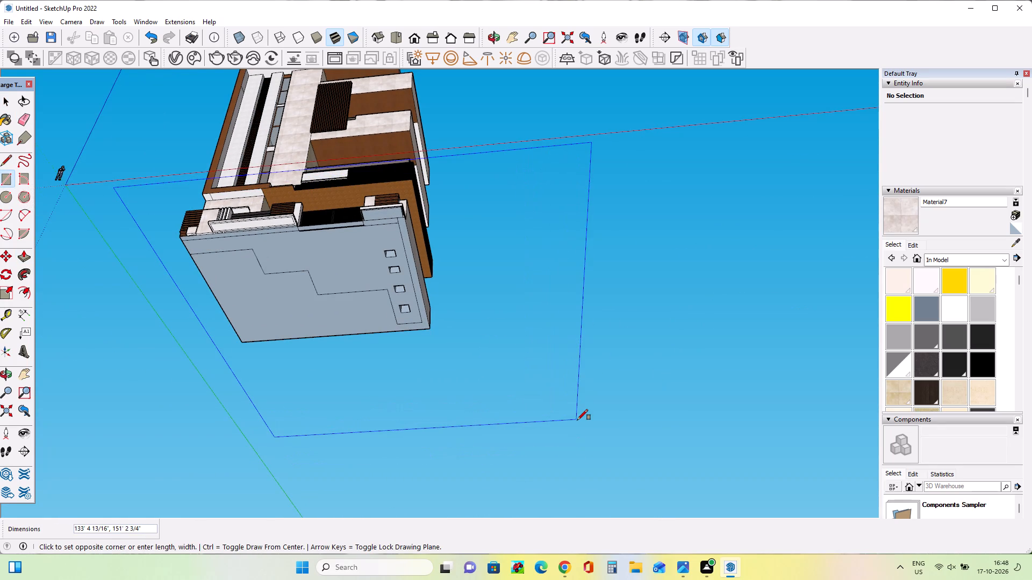
middle_click_drag(503, 385, 546, 579)
middle_click_drag(478, 206, 356, 438)
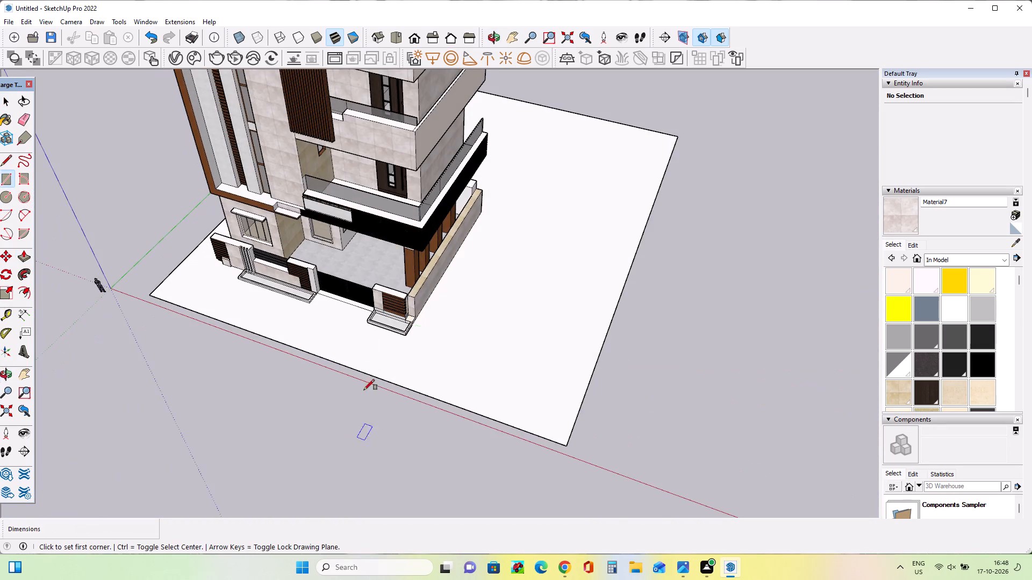
Paint the ground plane with Pavers with Grass Brick from the Landscaping, Fencing and Vegetation materials.
scroll(376, 272, "up", 3)
scroll(388, 343, "down", 7)
middle_click_drag(395, 353, 468, 214)
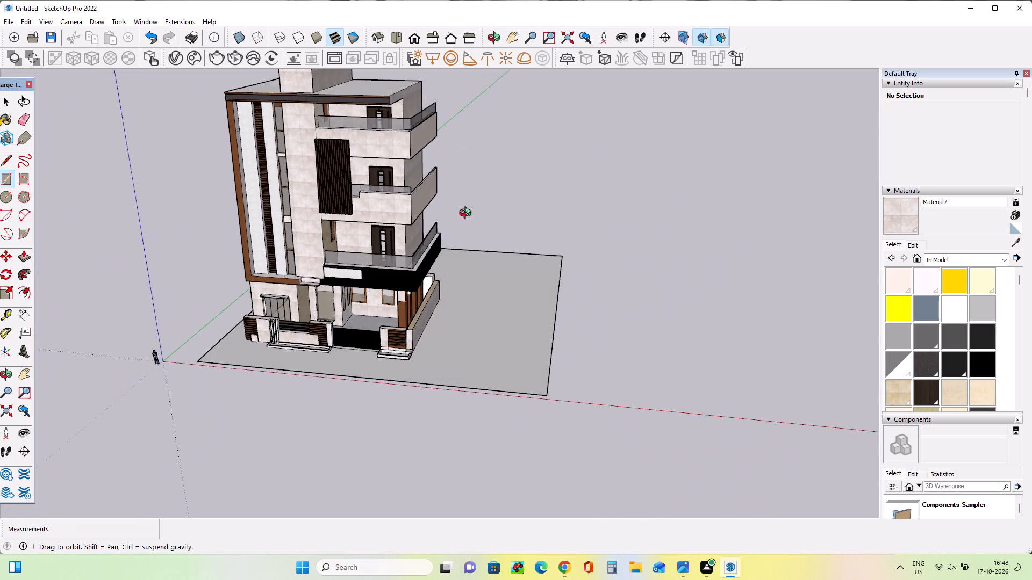
middle_click_drag(468, 214, 468, 213)
left_click(34, 373)
left_click(26, 369)
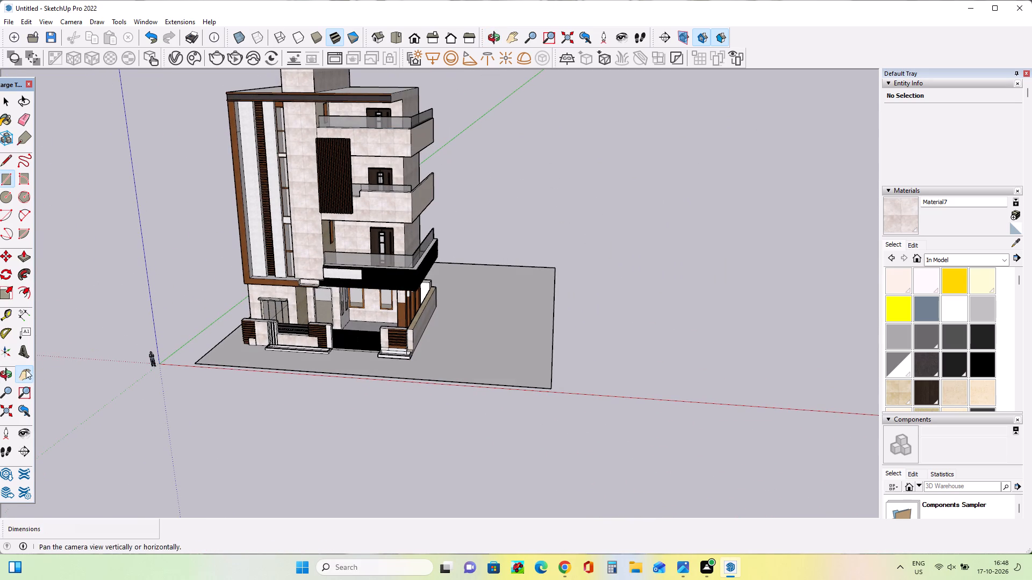
left_click_drag(340, 296, 363, 390)
scroll(372, 396, "up", 3)
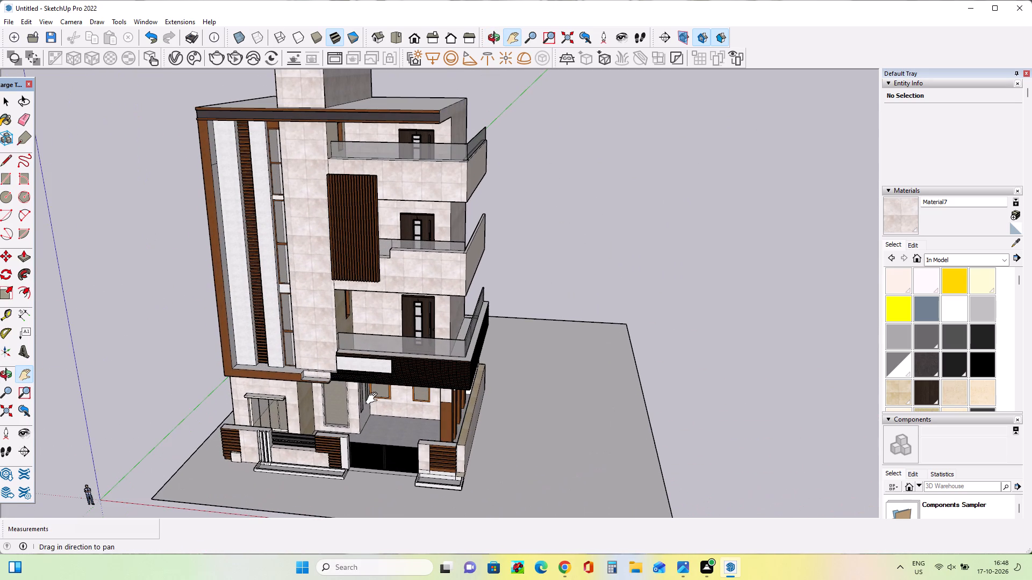
scroll(376, 400, "up", 1)
middle_click_drag(376, 409, 379, 402)
scroll(380, 402, "down", 1)
left_click_drag(355, 366, 356, 378)
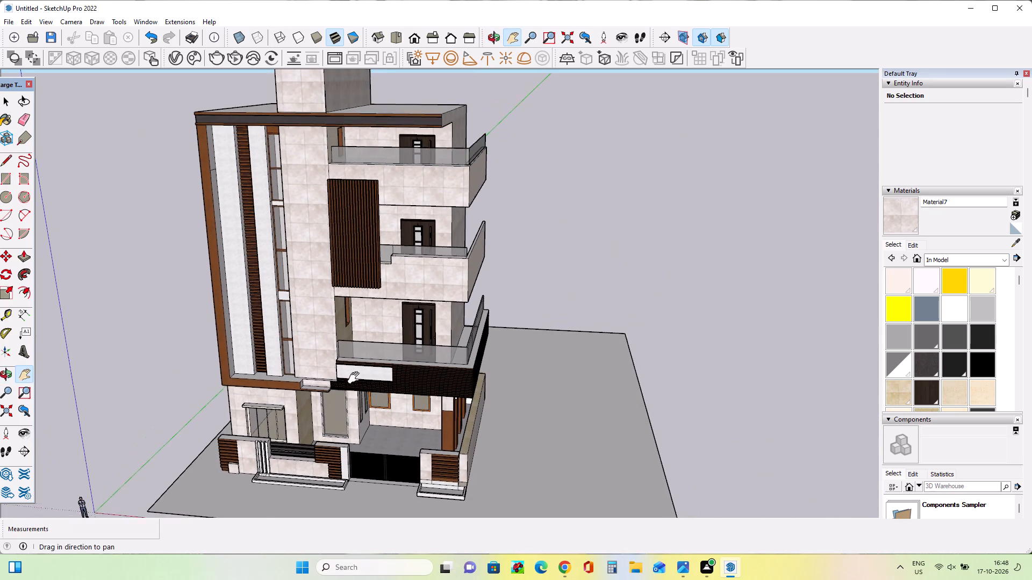
left_click_drag(356, 378, 357, 382)
middle_click_drag(415, 401, 422, 352)
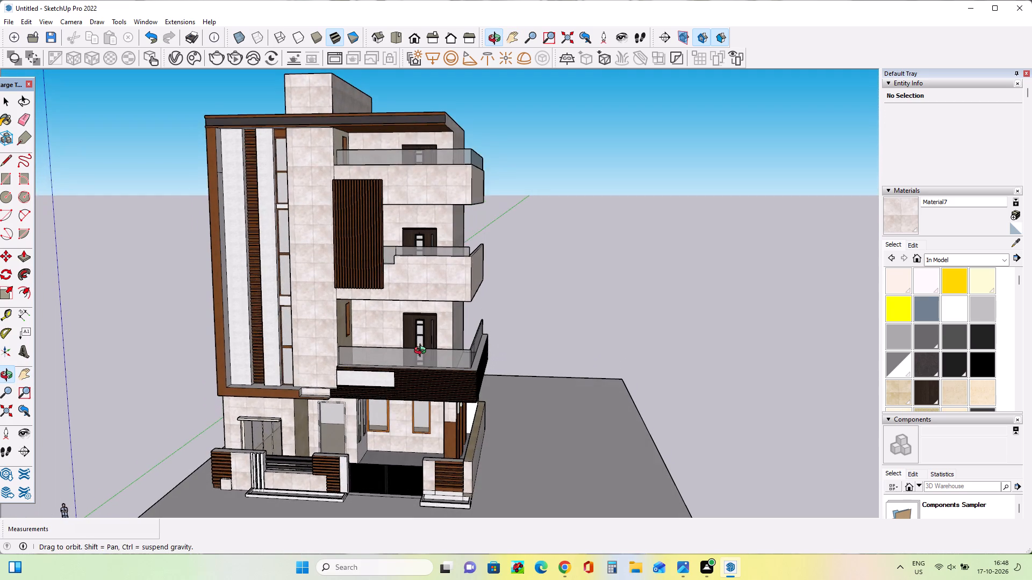
middle_click_drag(422, 352, 423, 342)
middle_click(423, 342)
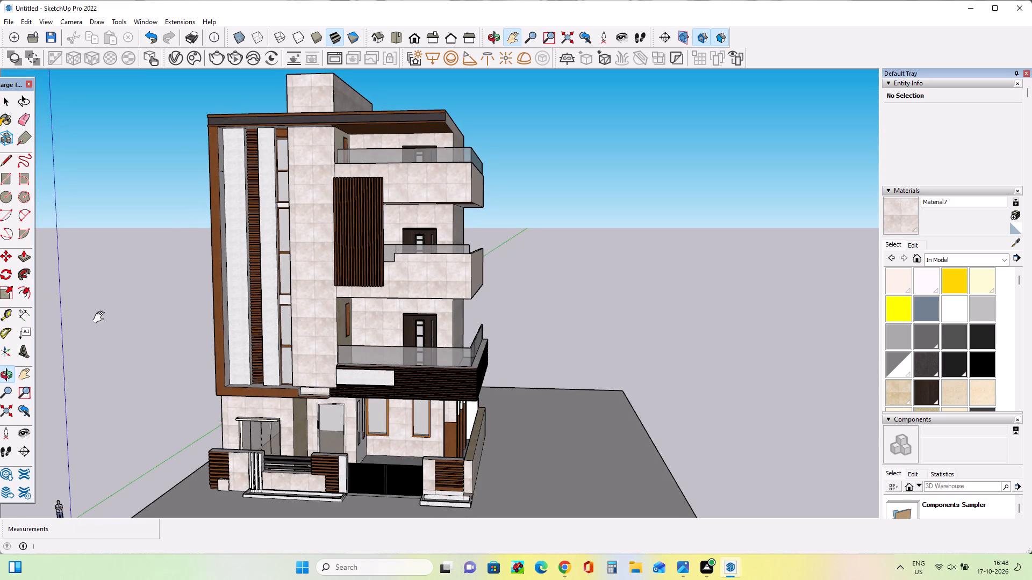
left_click(946, 257)
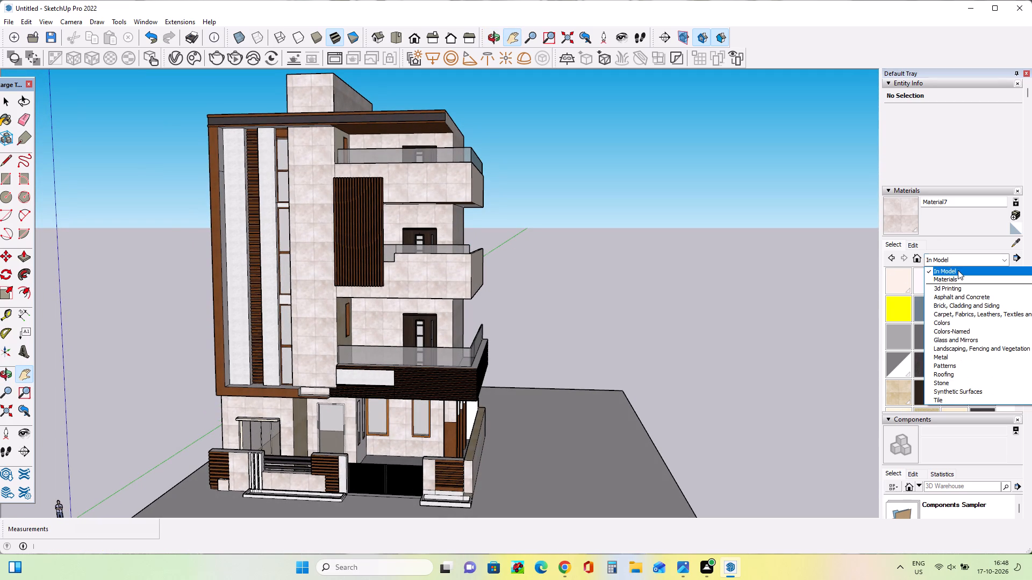
left_click(993, 351)
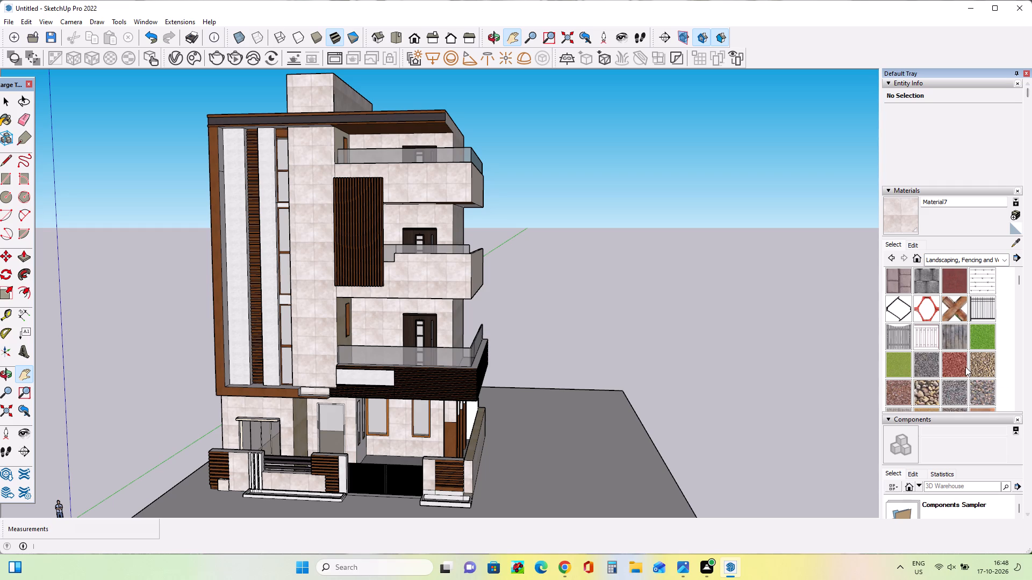
scroll(941, 357, "down", 2)
left_click(928, 352)
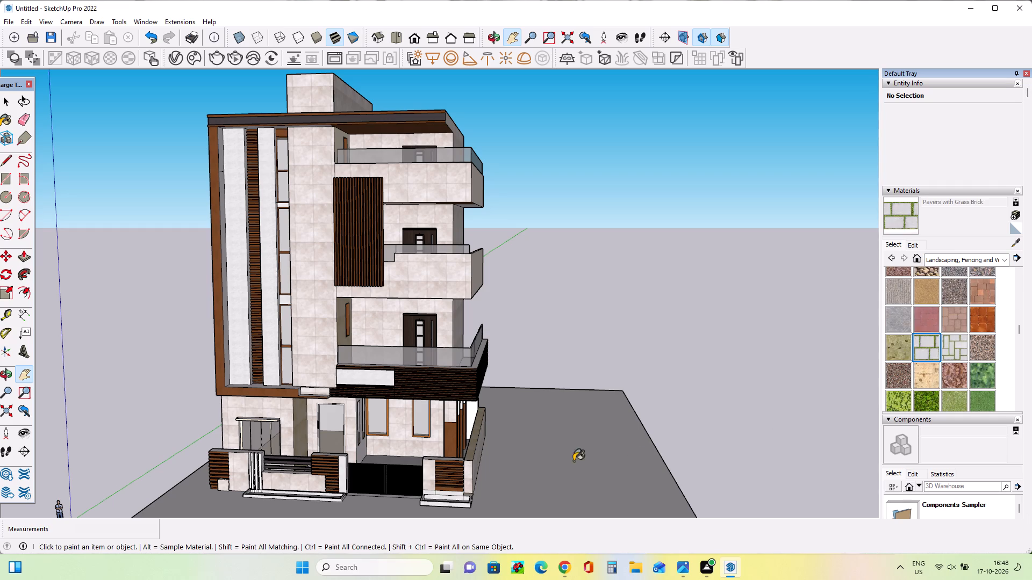
left_click(525, 454)
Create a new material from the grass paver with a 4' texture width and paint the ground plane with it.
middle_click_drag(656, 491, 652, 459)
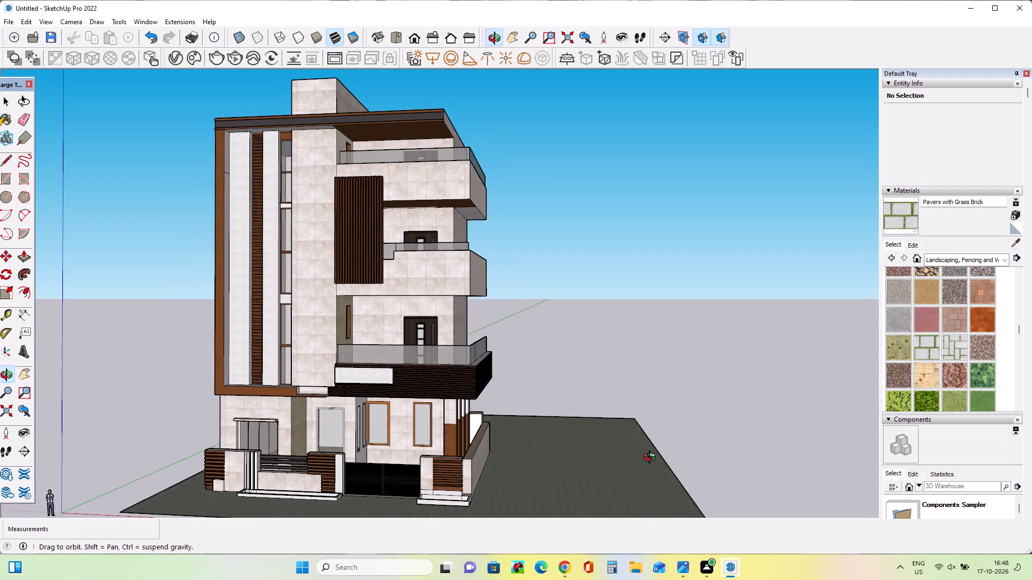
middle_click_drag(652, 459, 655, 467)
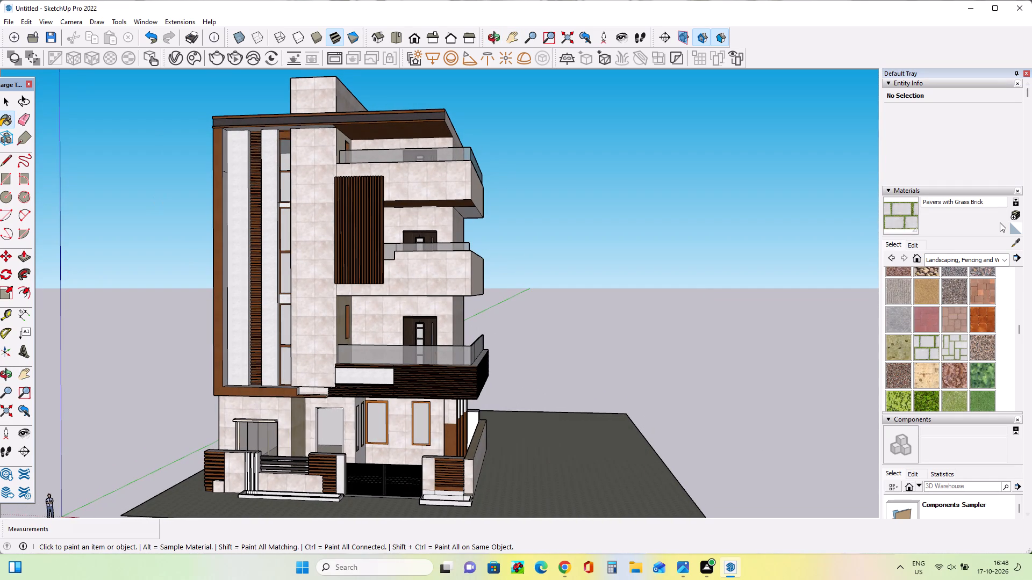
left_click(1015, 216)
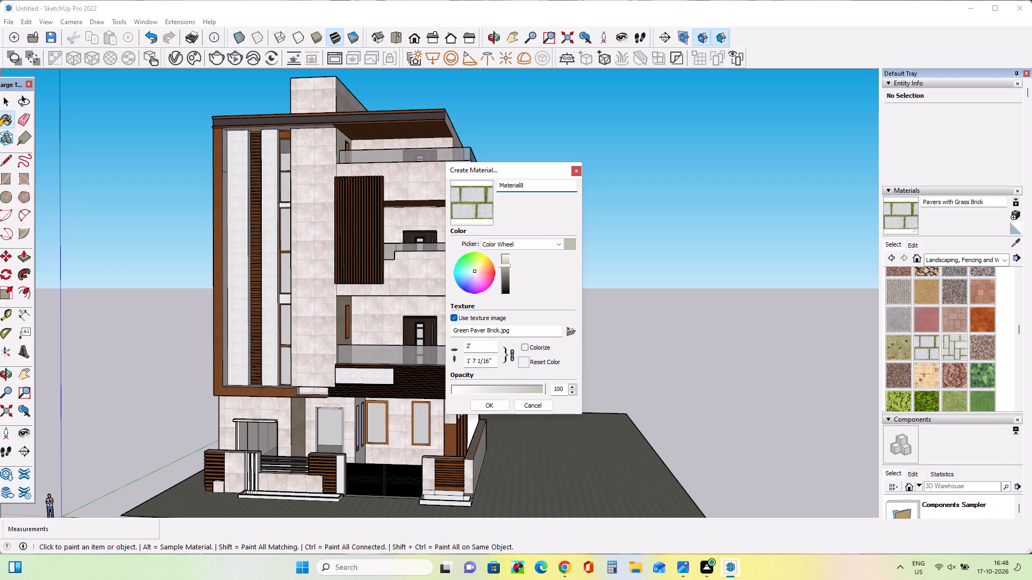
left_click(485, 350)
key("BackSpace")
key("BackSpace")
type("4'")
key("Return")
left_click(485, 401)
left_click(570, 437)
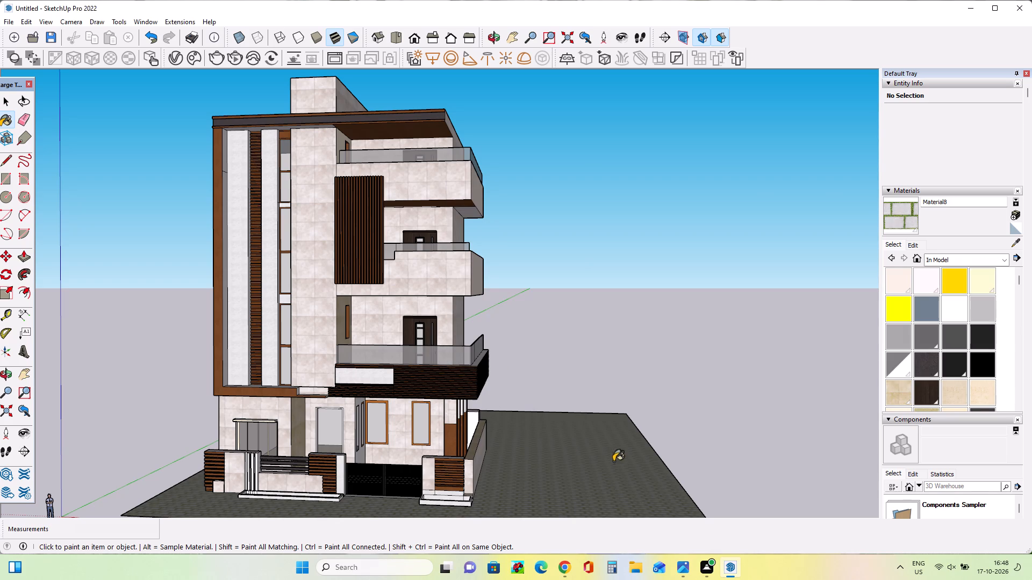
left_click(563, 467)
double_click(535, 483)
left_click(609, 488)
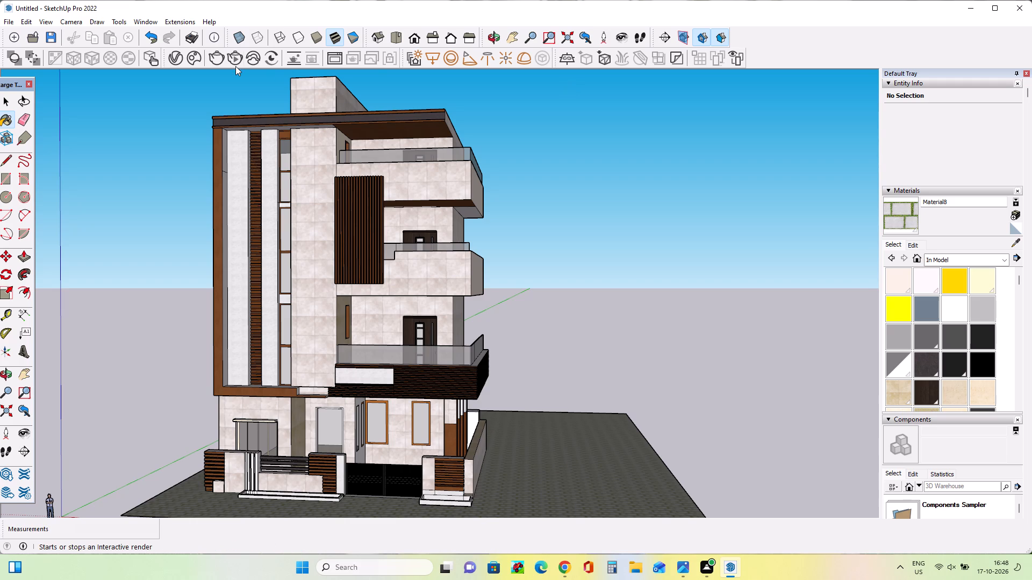
Render the building with the paved ground in V-Ray and inspect the paver size up close.
left_click(217, 55)
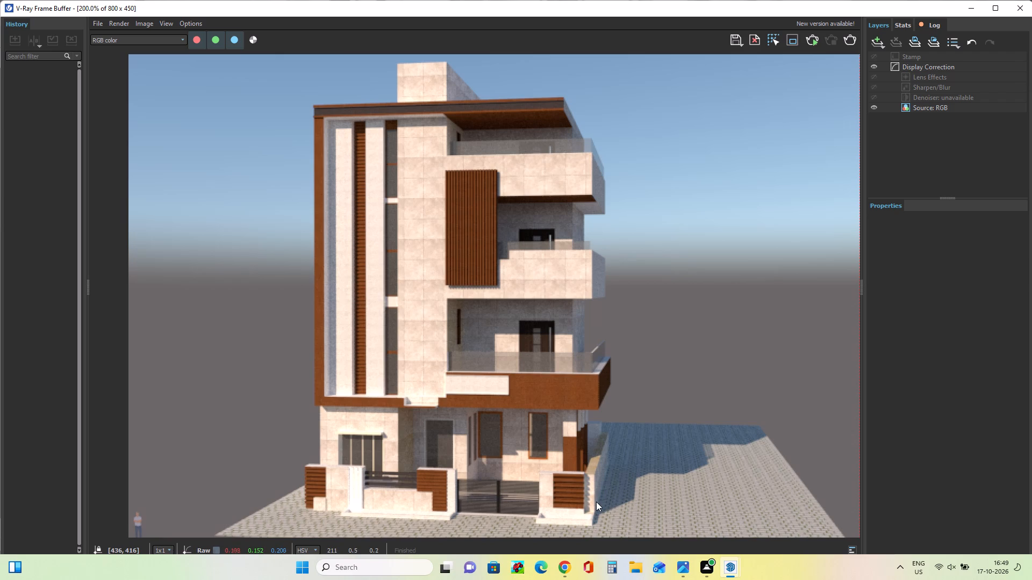
scroll(596, 502, "up", 2)
scroll(650, 450, "down", 3)
scroll(650, 450, "up", 1)
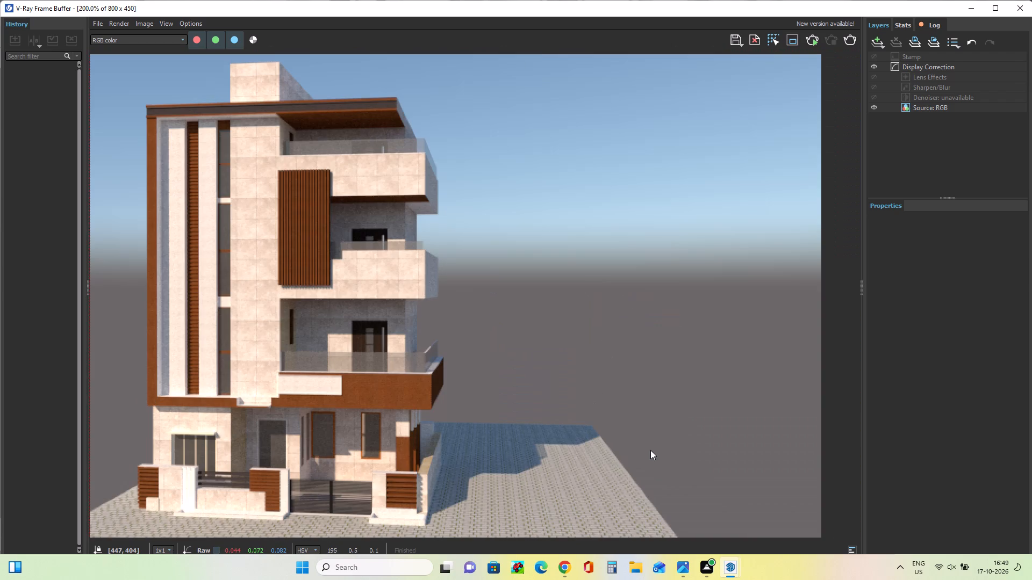
scroll(277, 379, "down", 1)
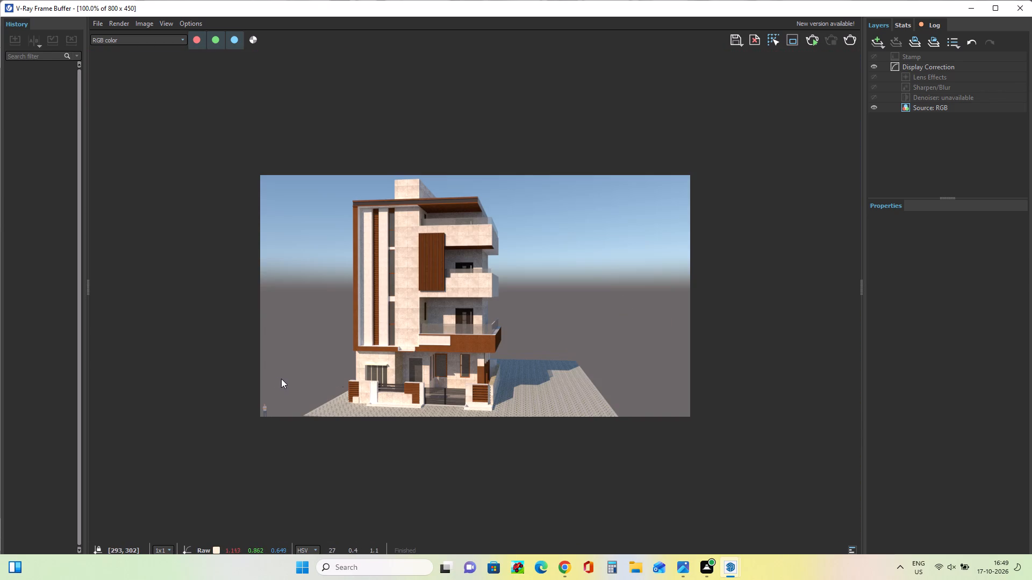
scroll(360, 369, "up", 1)
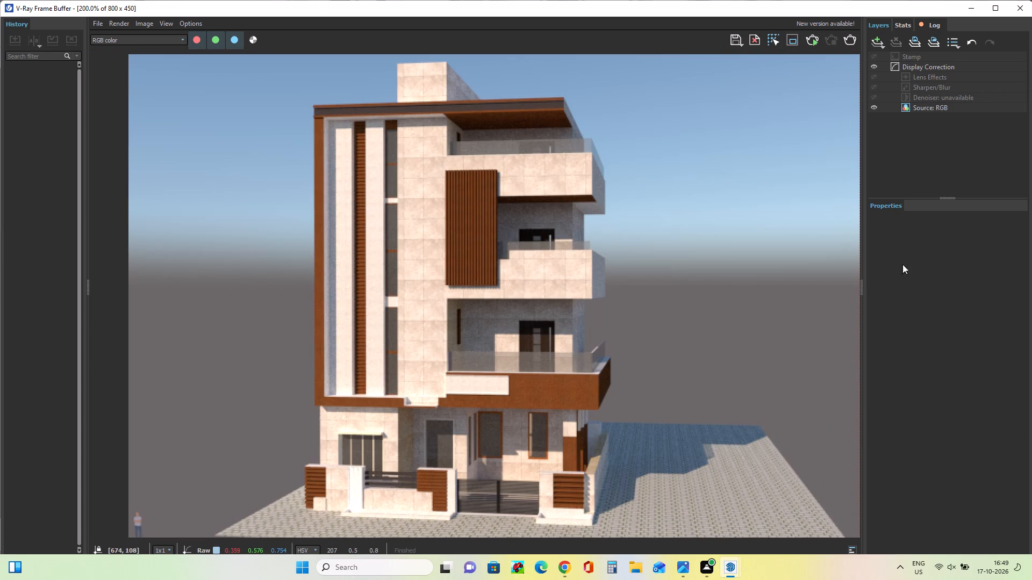
left_click(1030, 10)
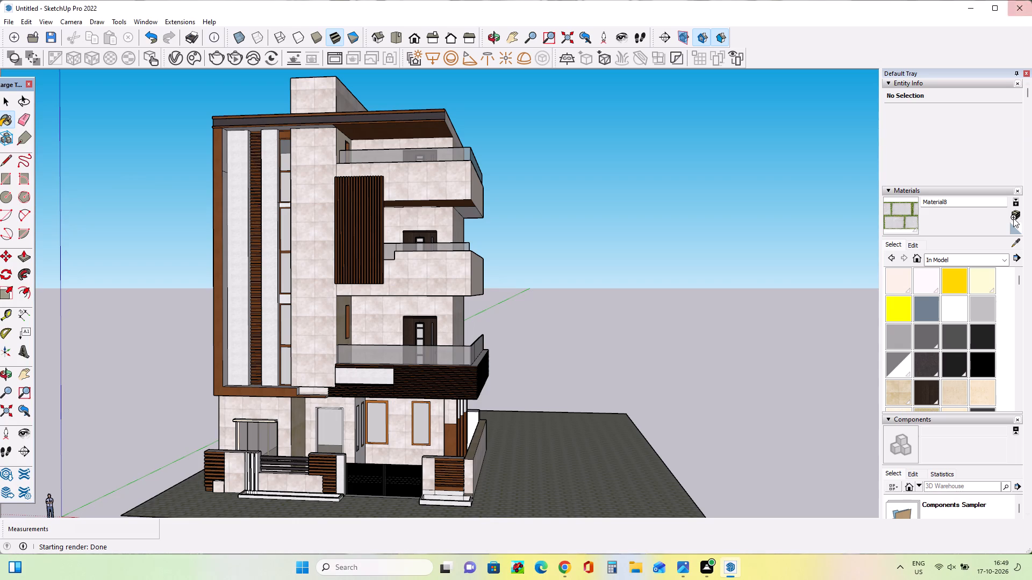
Create another material from the grass paver with an 8' texture width and paint the ground plane with it.
left_click(1017, 213)
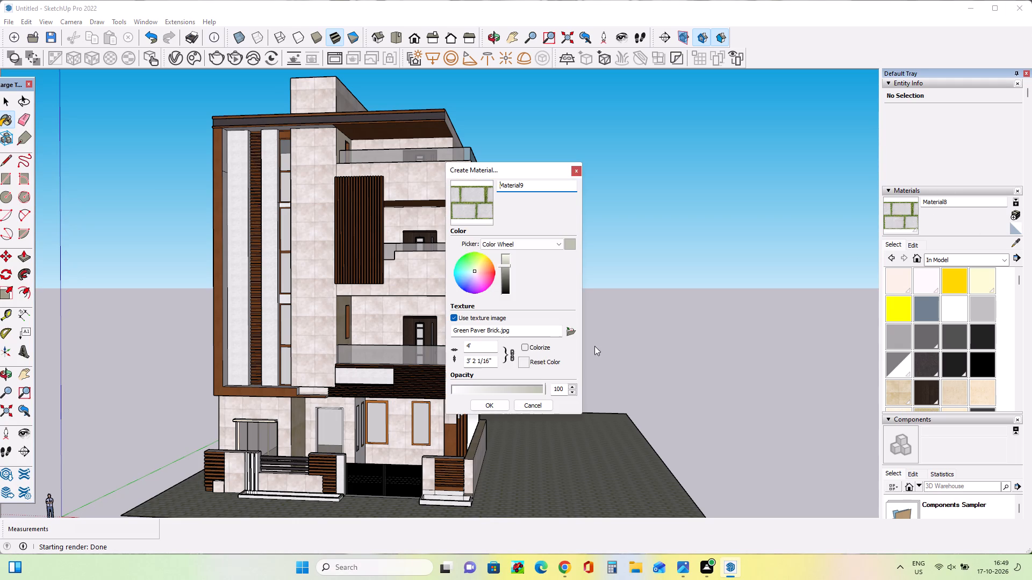
left_click(482, 347)
key("BackSpace")
key("BackSpace")
type("8'")
left_click(496, 401)
left_click(557, 454)
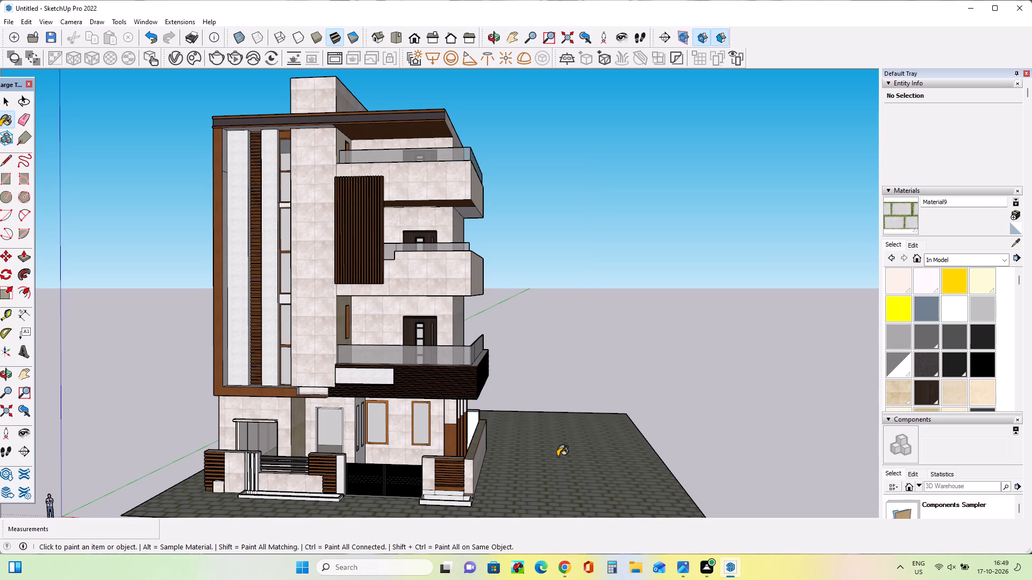
Render the building with the enlarged ground pavers in V-Ray.
left_click(215, 62)
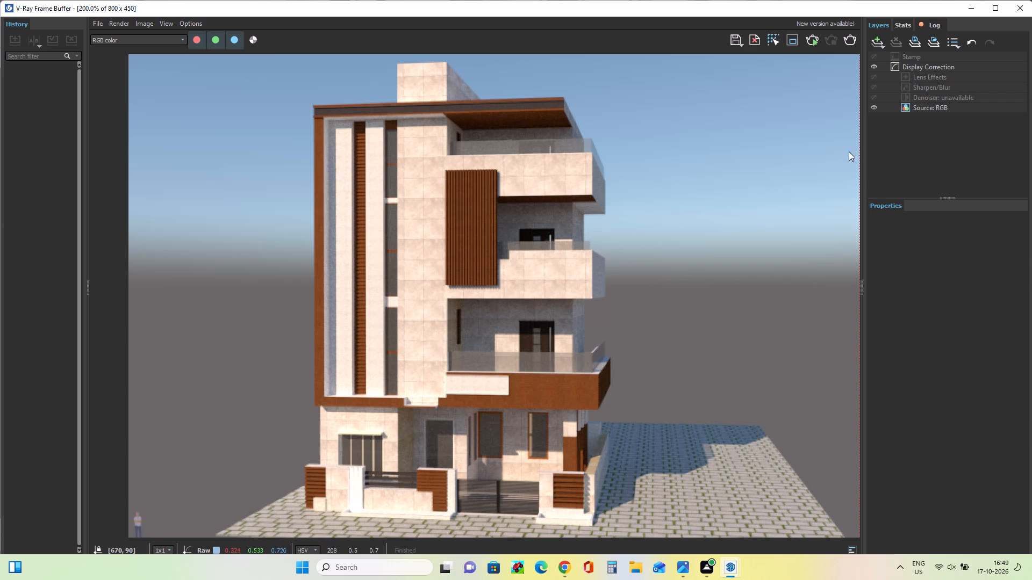
Add an Exposure correction layer to the V-Ray render, enlarge the layer list area, and return to the SketchUp model.
left_click(897, 43)
left_click(882, 43)
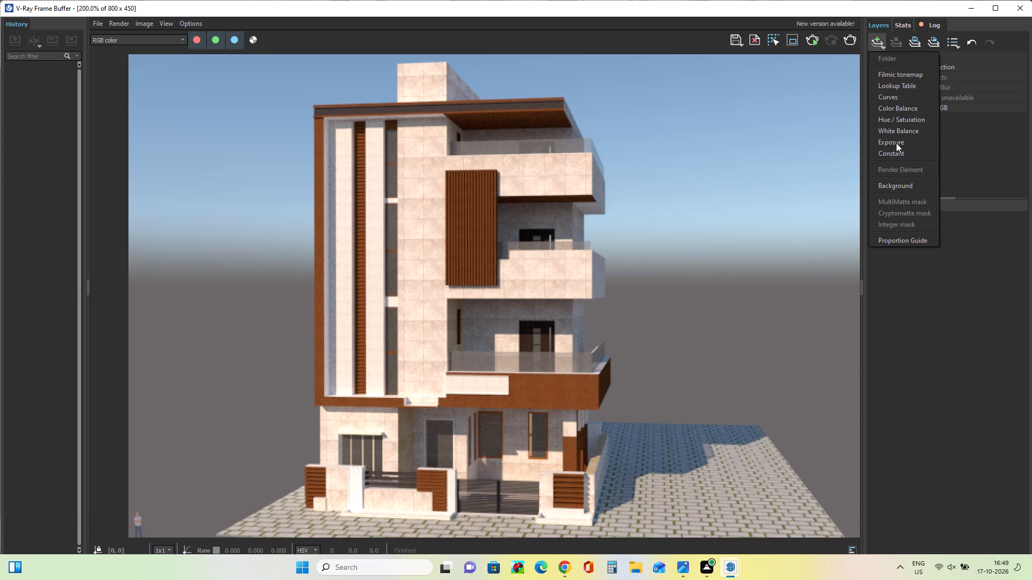
left_click(895, 139)
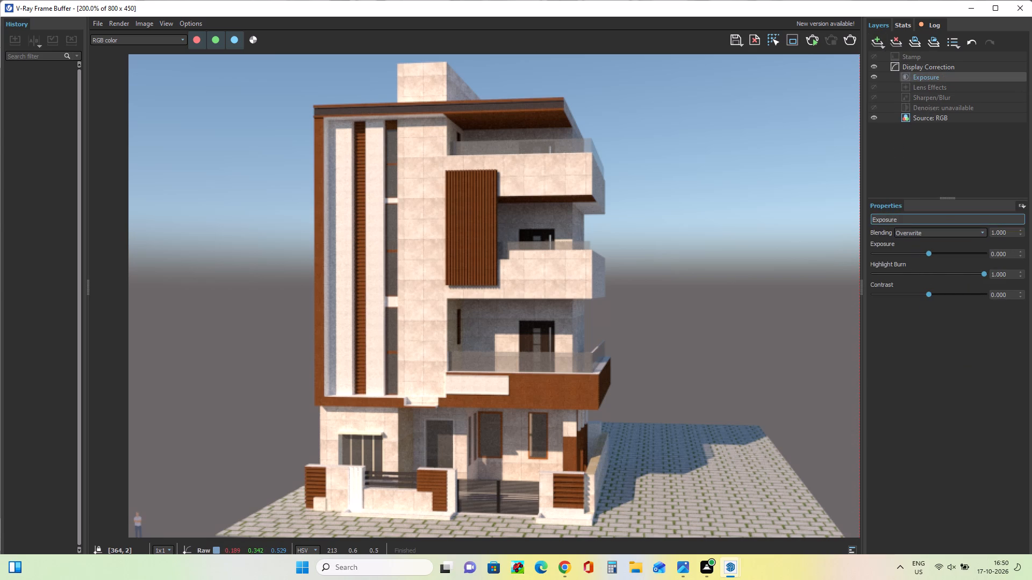
left_click(939, 201)
left_click(950, 198)
left_click_drag(949, 198, 959, 220)
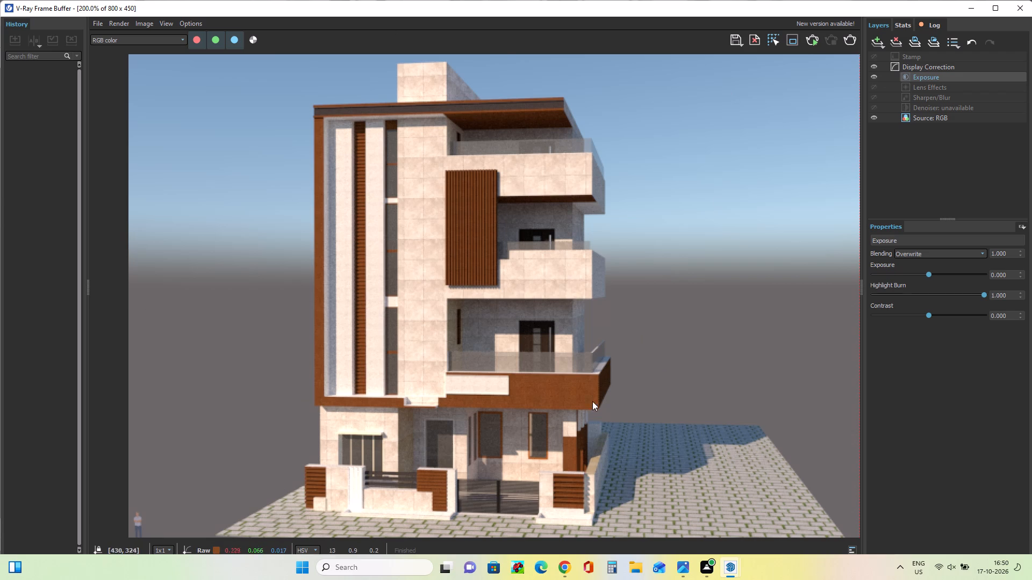
key("ctrl+s")
left_click(972, 8)
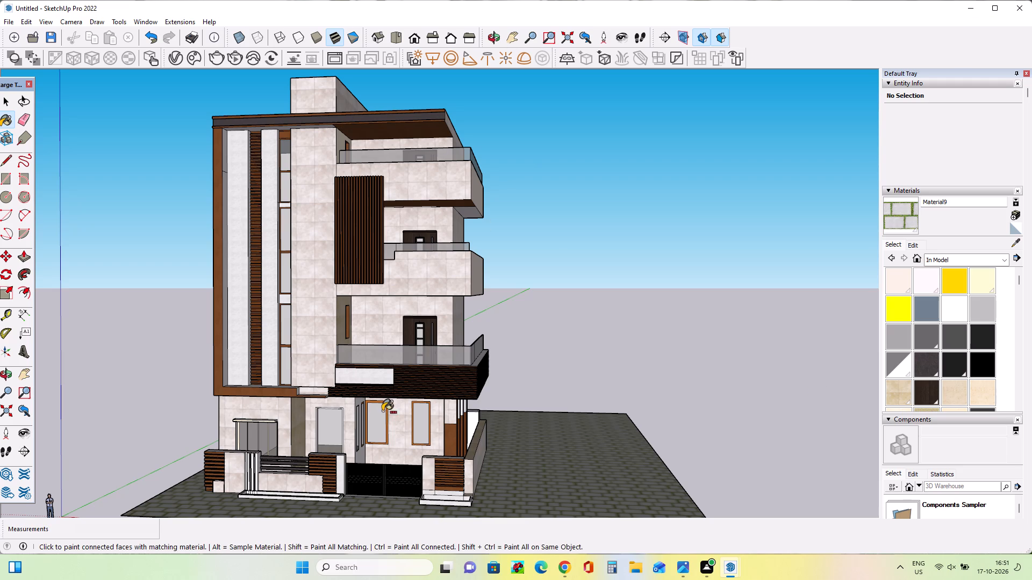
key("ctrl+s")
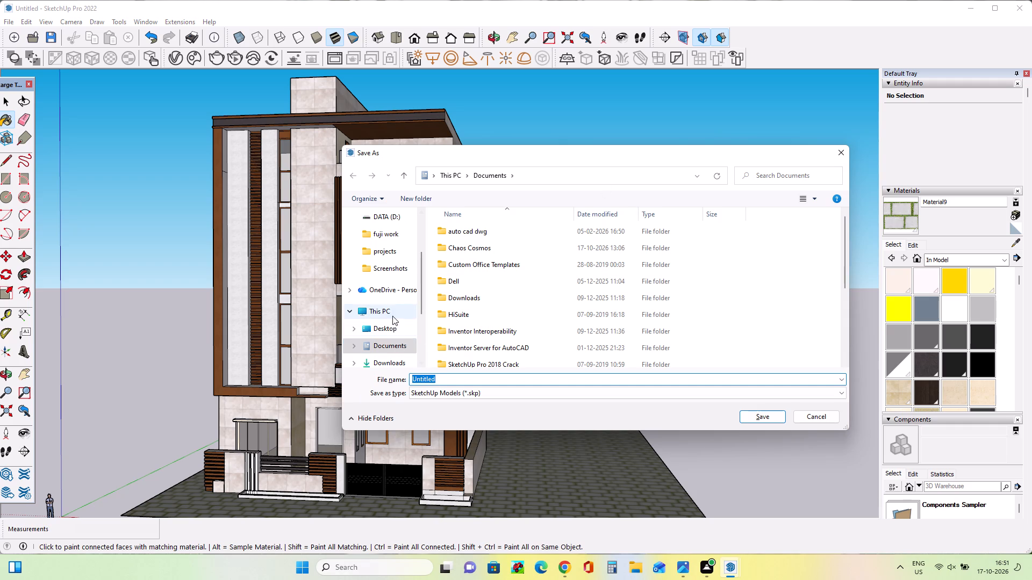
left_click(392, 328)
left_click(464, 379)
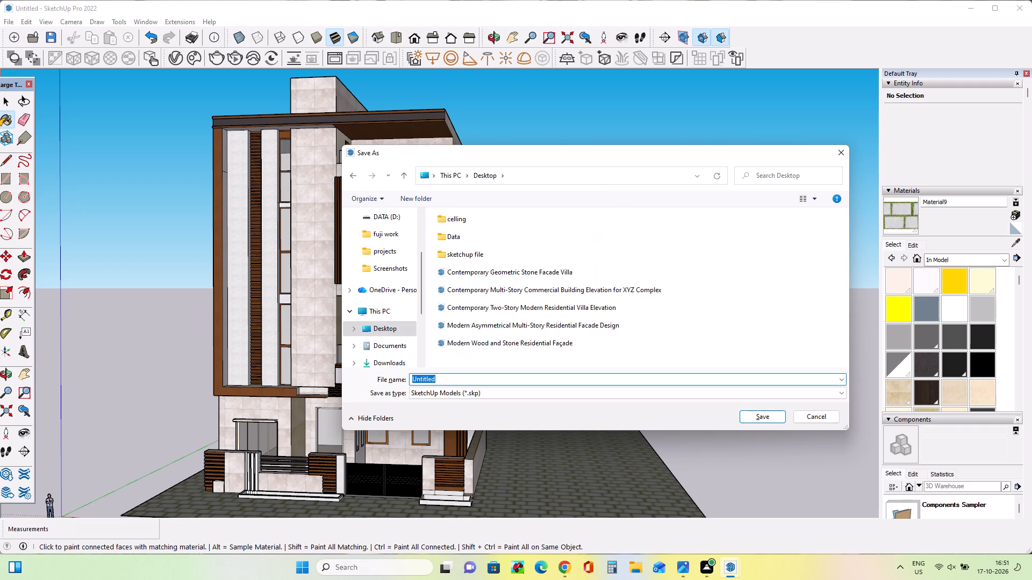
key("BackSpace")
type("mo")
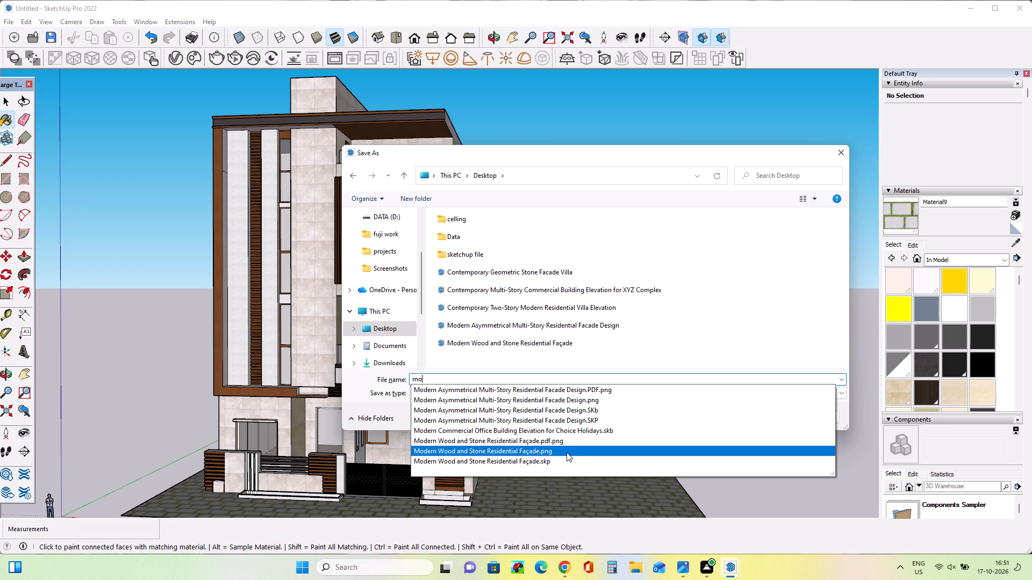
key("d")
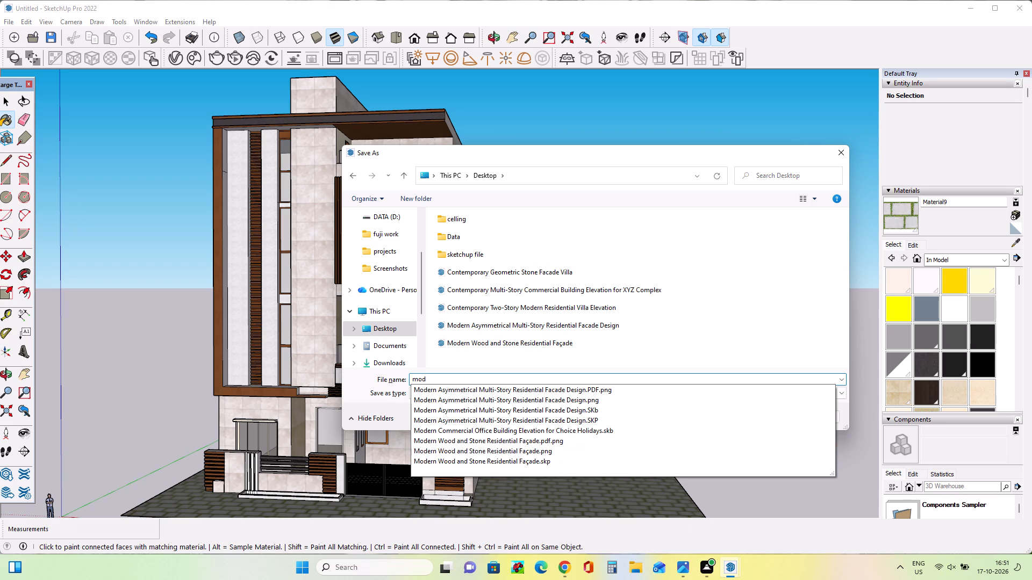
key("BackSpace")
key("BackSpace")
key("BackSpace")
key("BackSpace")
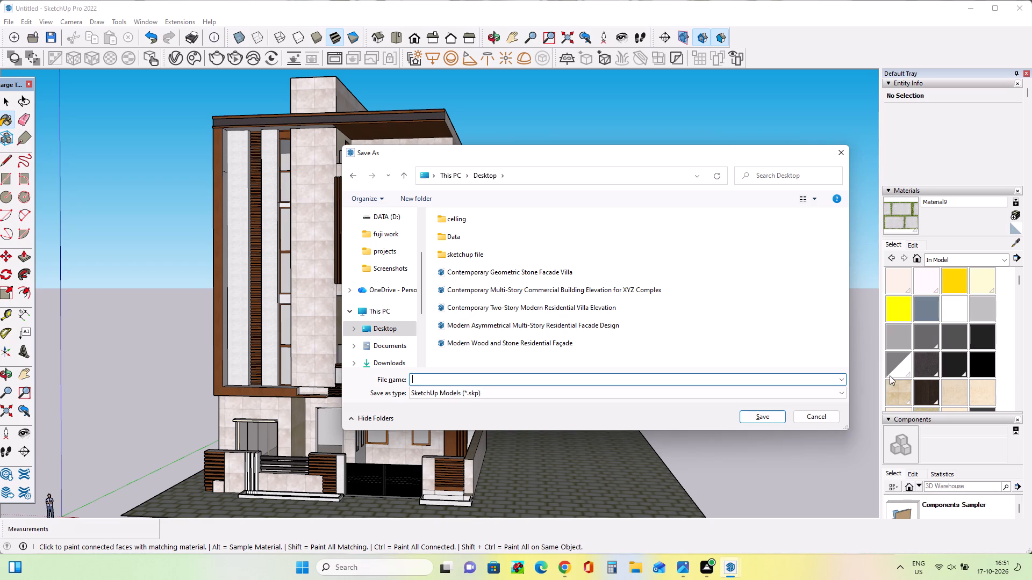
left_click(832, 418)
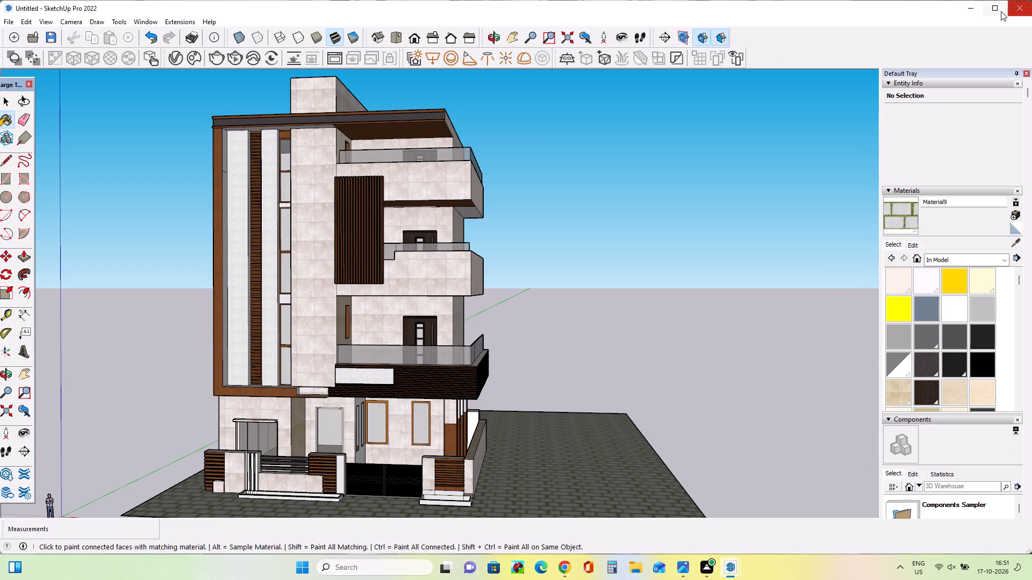
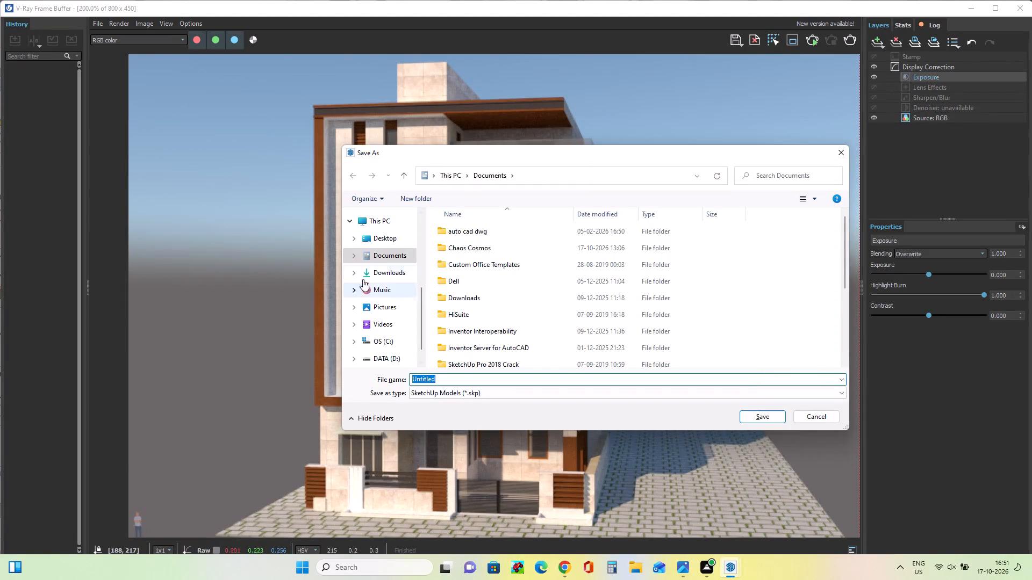
Save the model on the Desktop with the file name Urban Facade with Wooden Louvers.pdf.
left_click(462, 379)
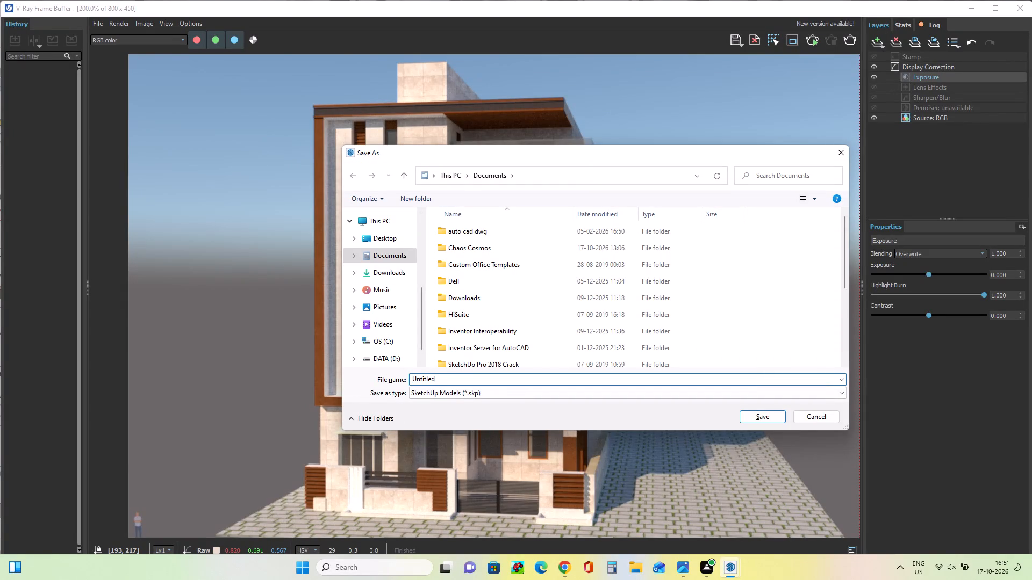
key("BackSpace")
key("BackSpace")
key("BackSpace")
key("BackSpace")
key("BackSpace")
key("BackSpace")
key("BackSpace")
key("BackSpace")
key("BackSpace")
key("BackSpace")
key("BackSpace")
key("BackSpace")
key("BackSpace")
key("BackSpace")
key("BackSpace")
type("ur")
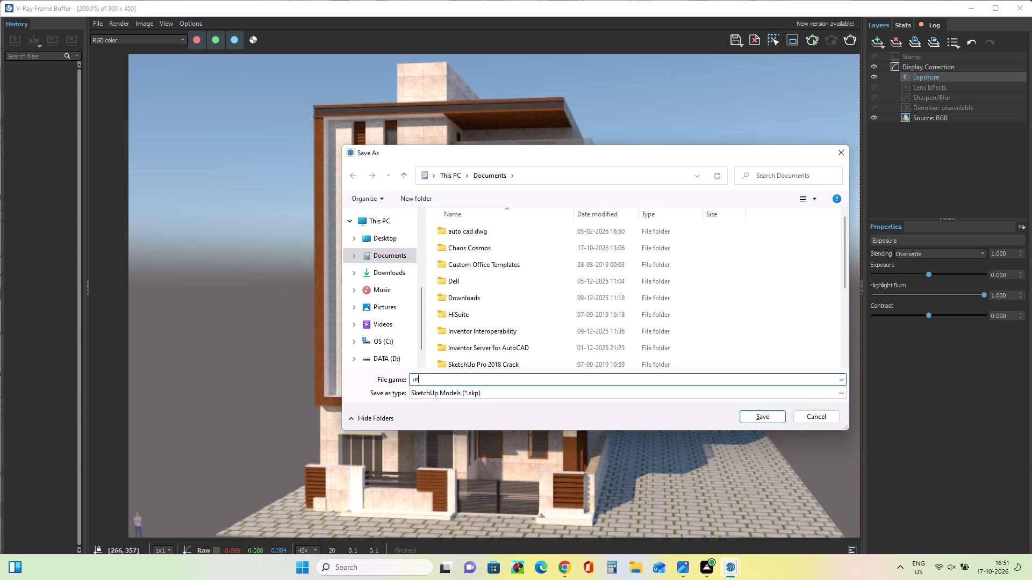
key("BackSpace")
scroll(392, 323, "up", 10)
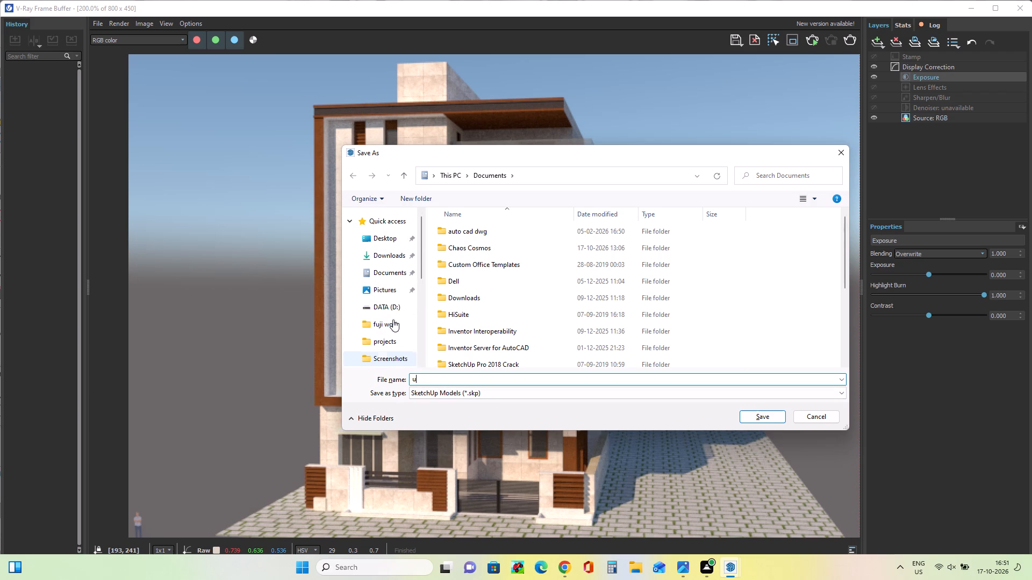
left_click(397, 244)
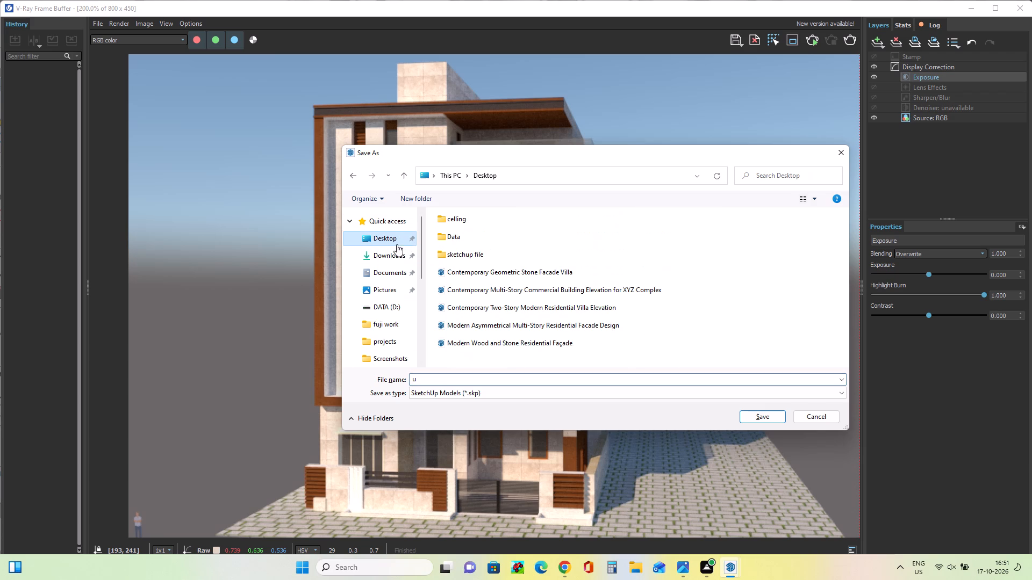
left_click(477, 381)
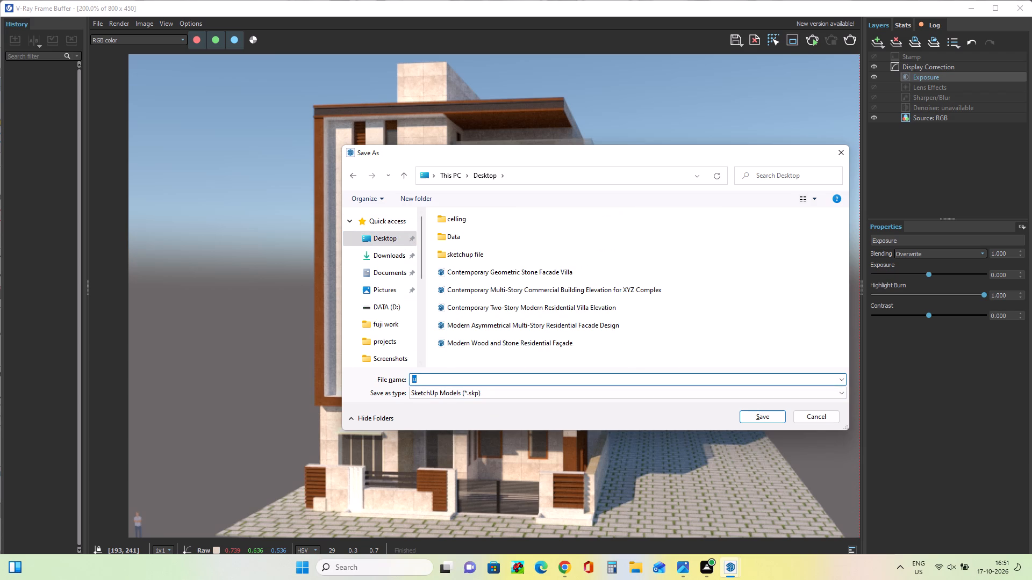
key("BackSpace")
key("u")
left_click(491, 397)
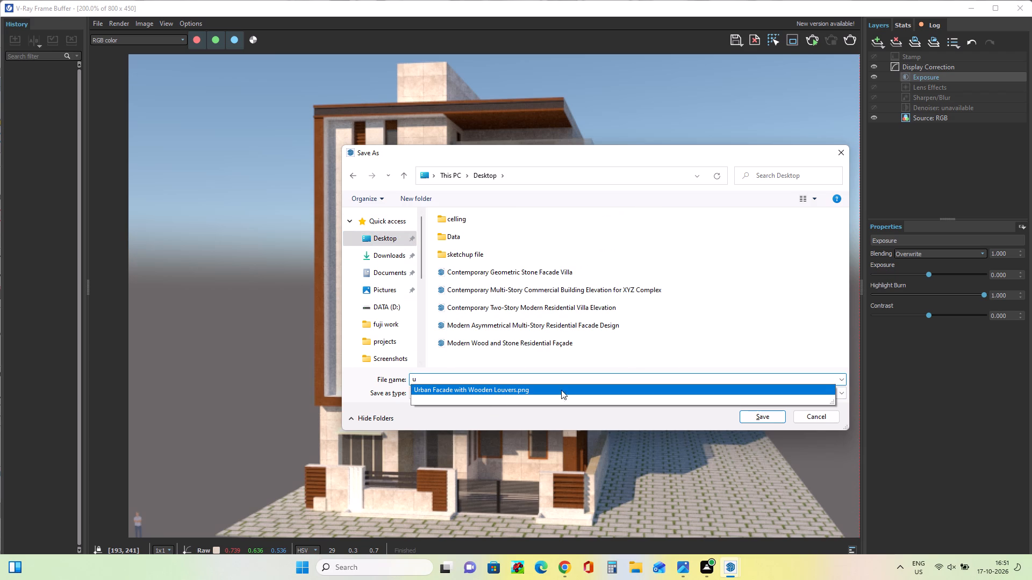
left_click(504, 393)
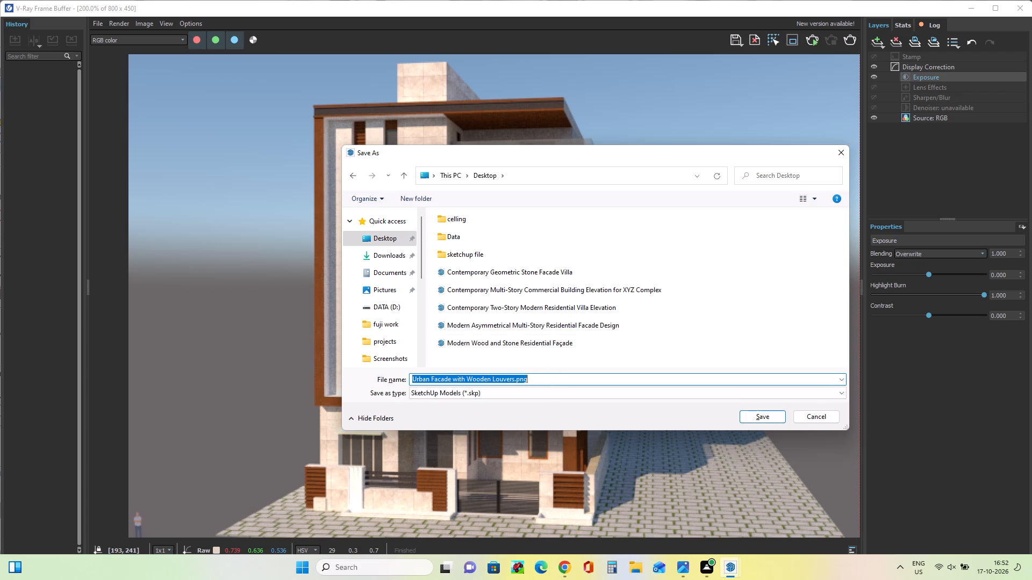
left_click(549, 381)
key("BackSpace")
key("BackSpace")
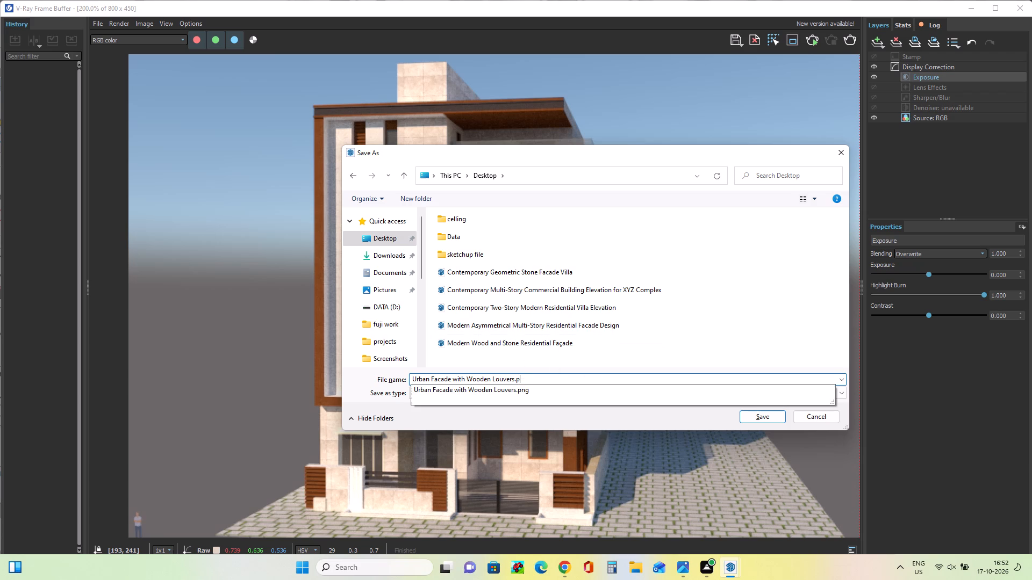
key("BackSpace")
type("pdf")
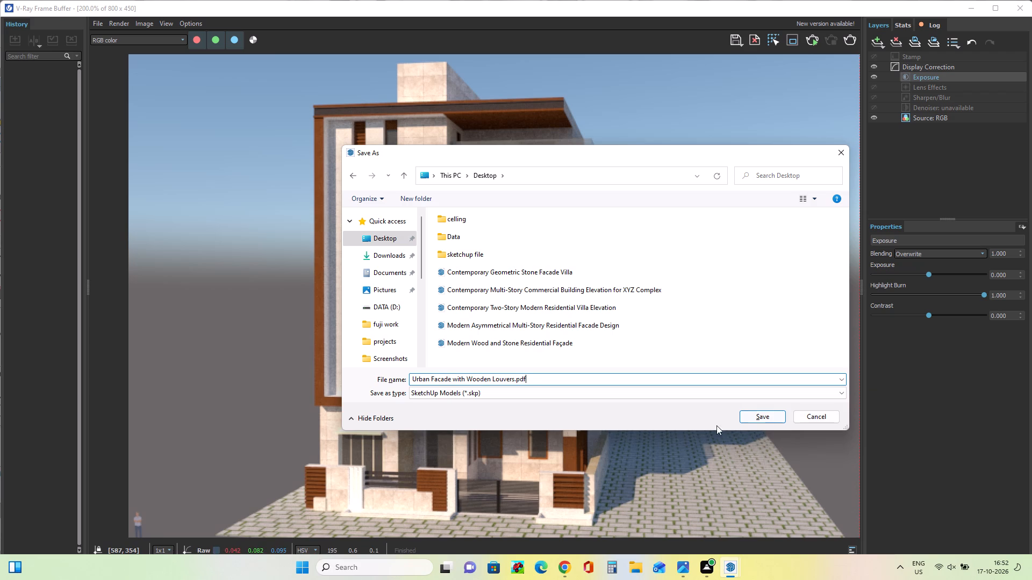
left_click(759, 412)
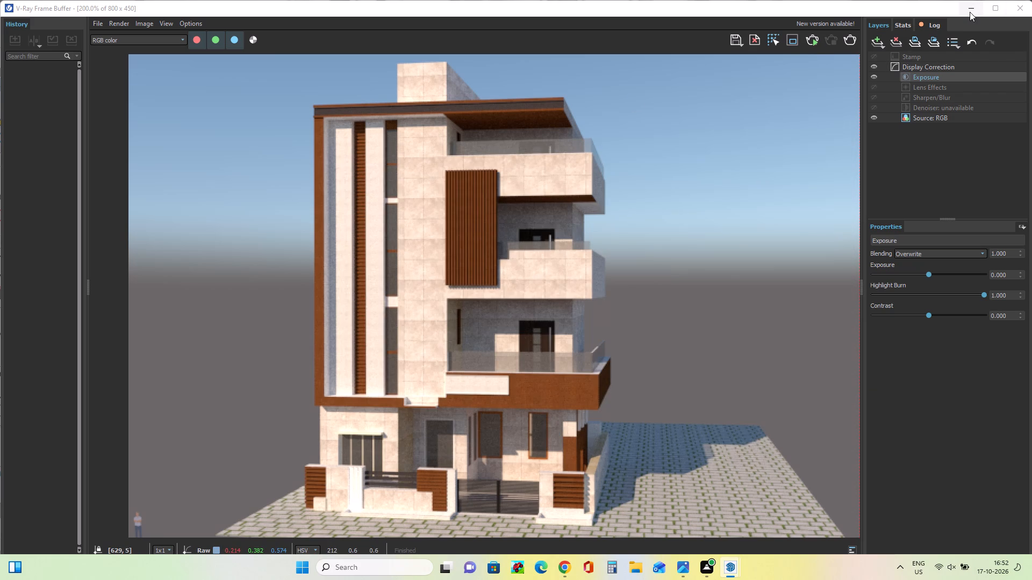
Return from the V-Ray Frame Buffer to the SketchUp model and save it again under its current name.
left_click(970, 12)
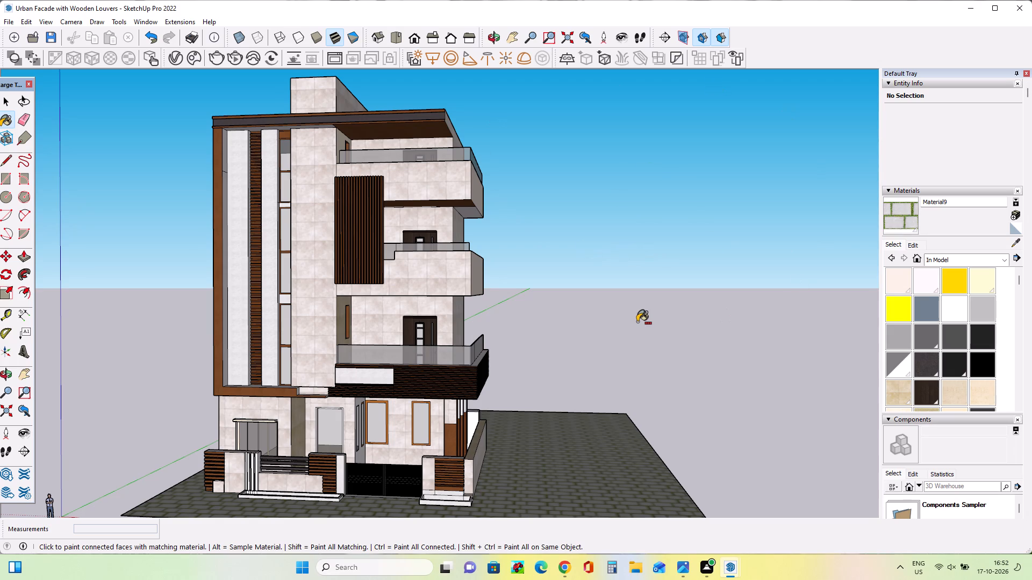
key("ctrl+s")
key("ctrl+s")
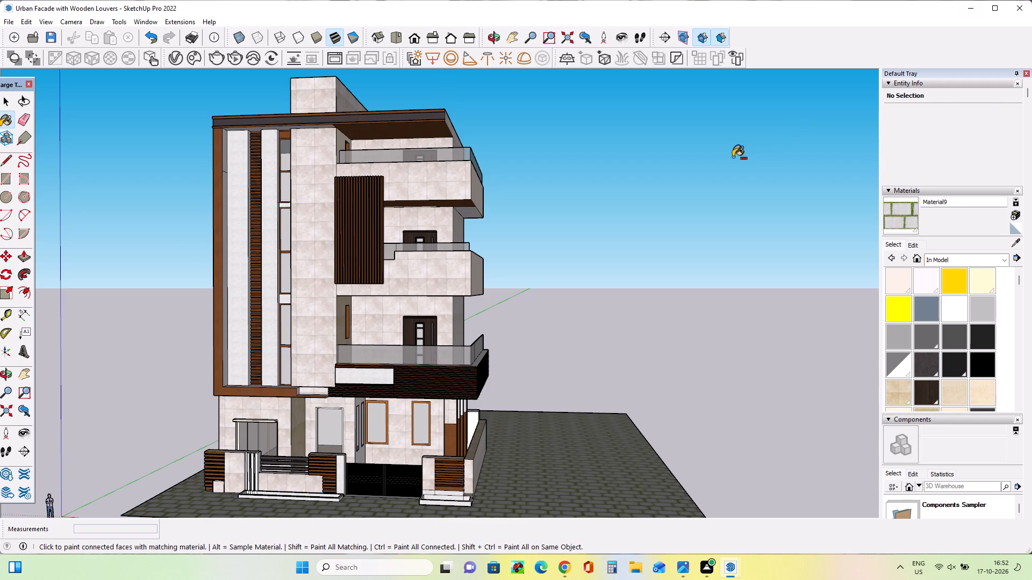
left_click(679, 238)
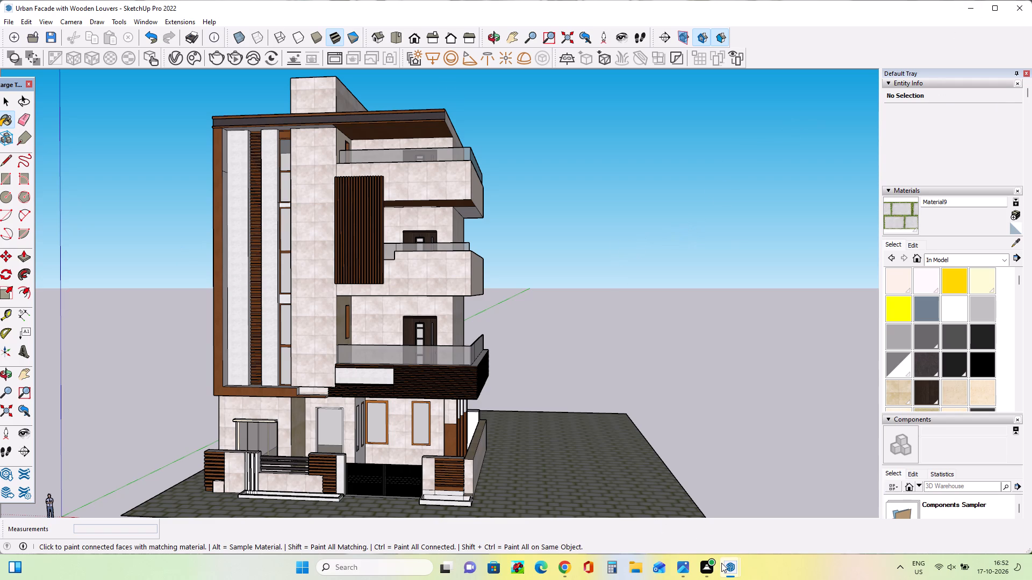
left_click(722, 565)
left_click(770, 531)
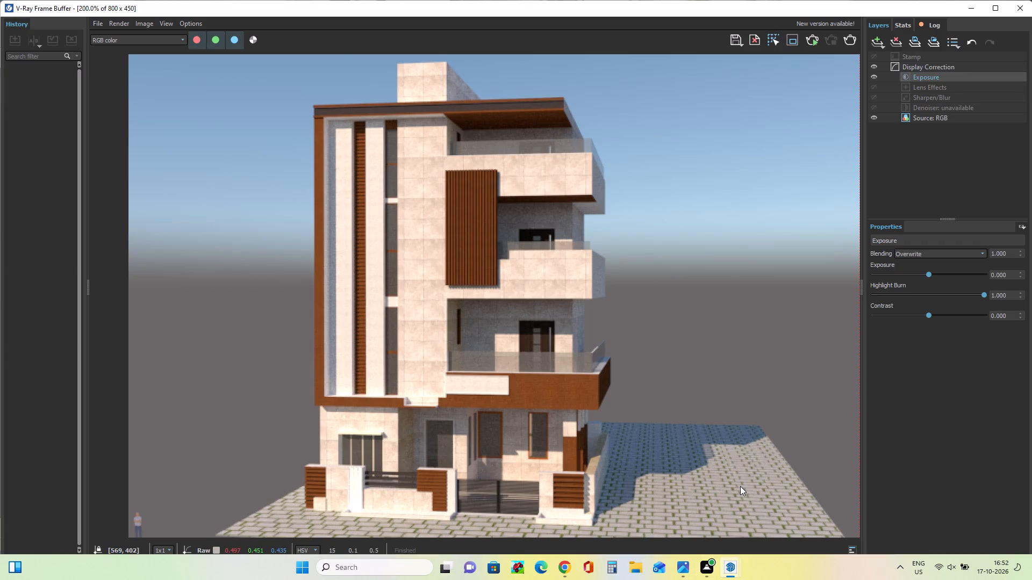
key("ctrl+s")
left_click(965, 8)
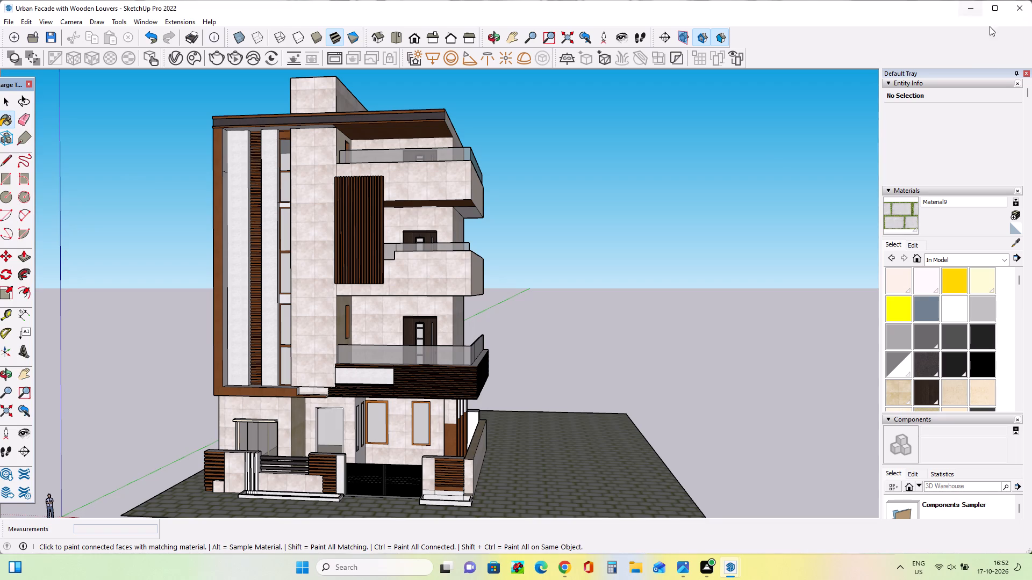
key("ctrl+s")
Save the model under a new name on the Desktop as Urban Facade with Wooden Louvers skp.
left_click(14, 25)
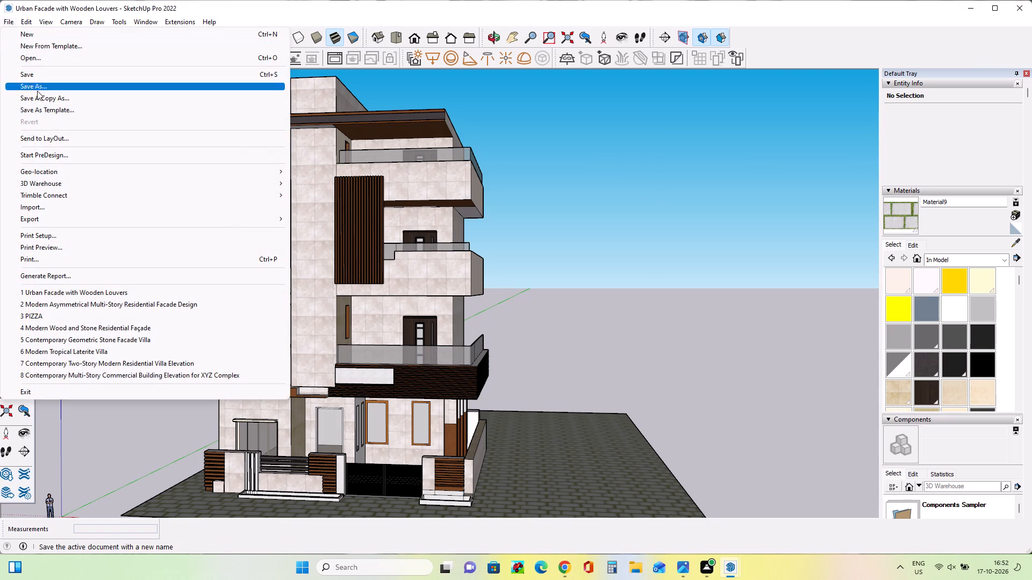
left_click(43, 85)
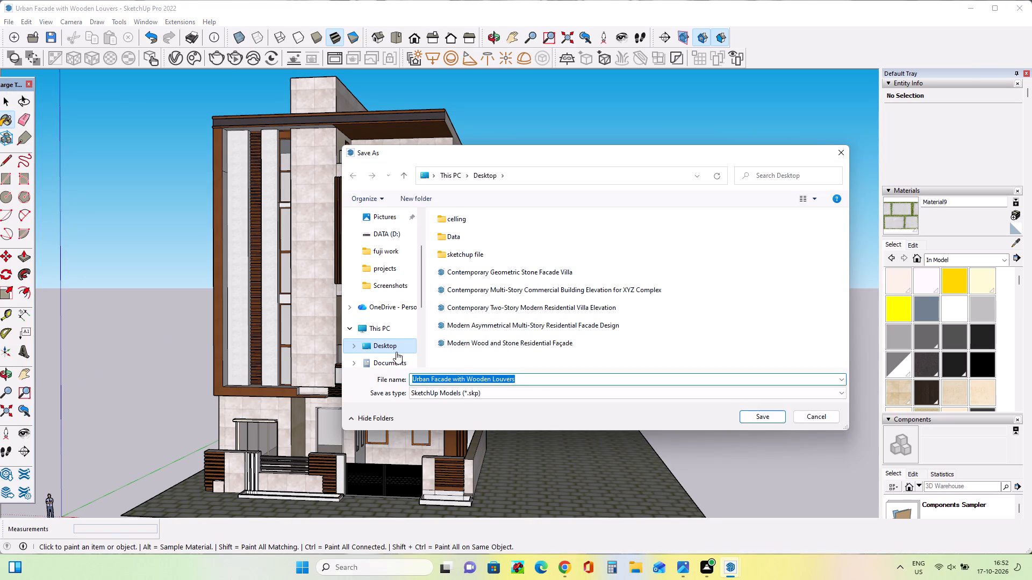
left_click(396, 352)
left_click(536, 377)
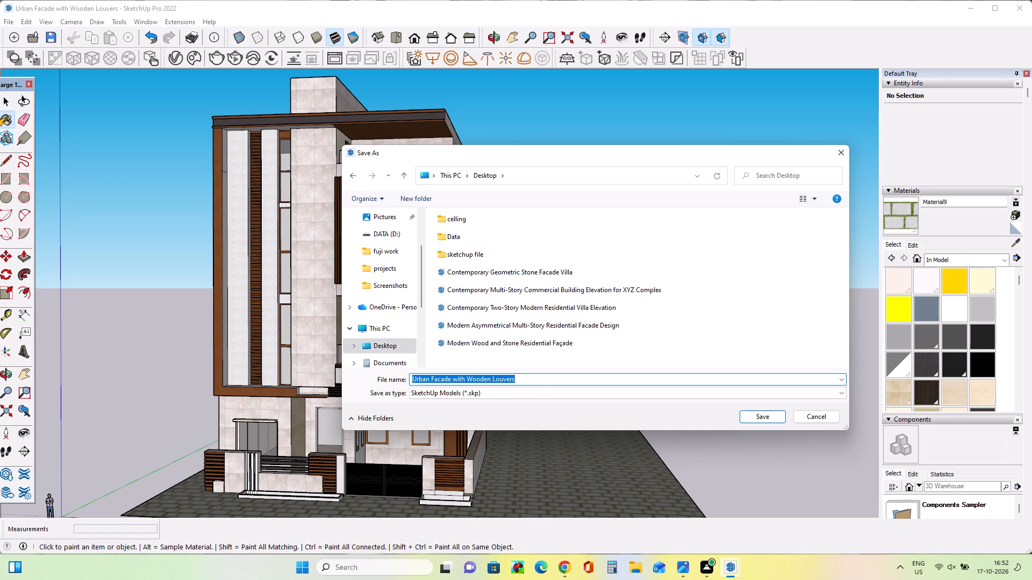
left_click(536, 377)
left_click(536, 377)
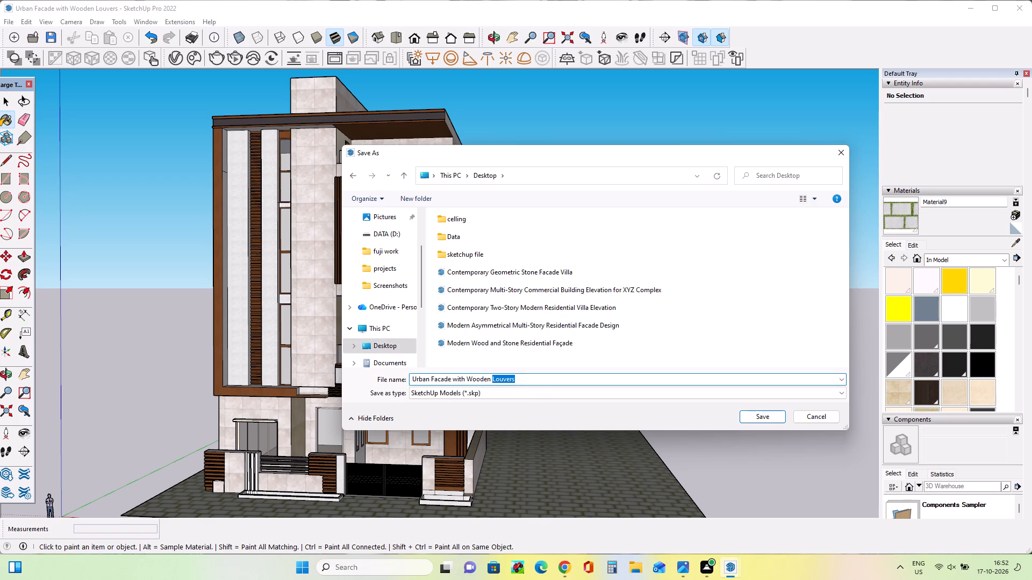
left_click(536, 377)
left_click(536, 377)
left_click(536, 377)
key("space")
type("sk")
key("p")
left_click(764, 421)
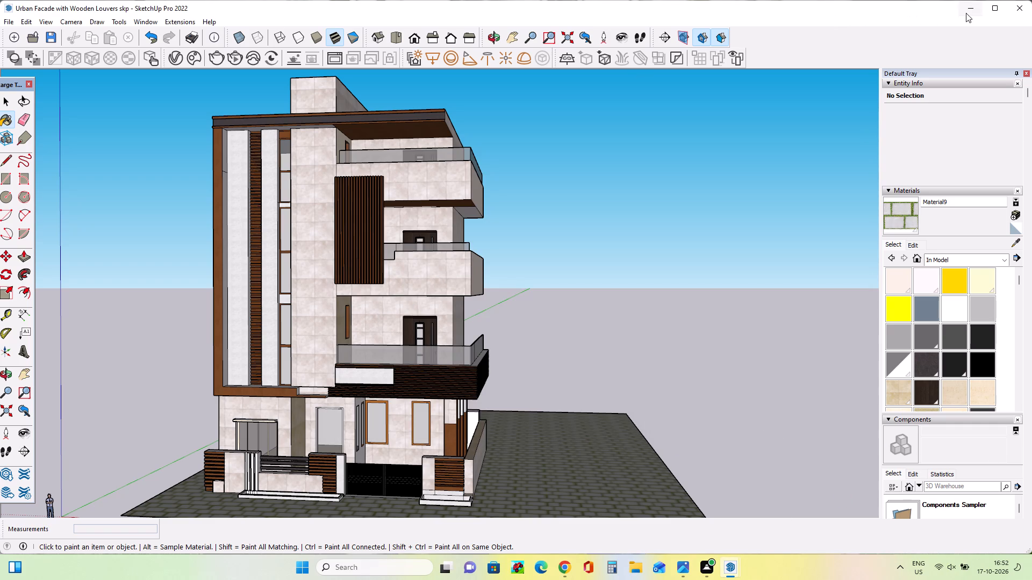
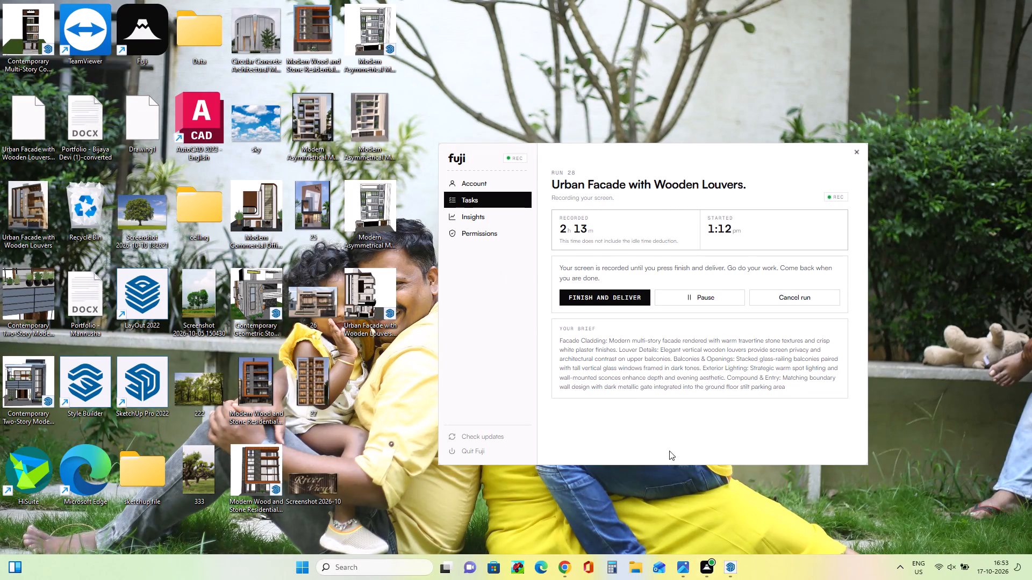
Switch to the V-Ray Frame Buffer showing the finished facade render and try to save from there.
left_click(737, 565)
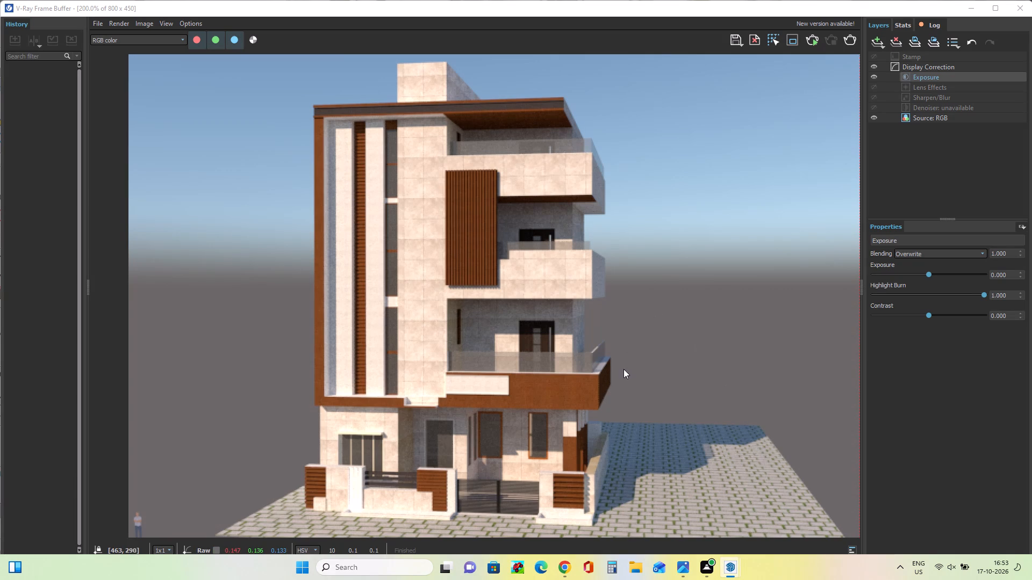
key("ctrl+s")
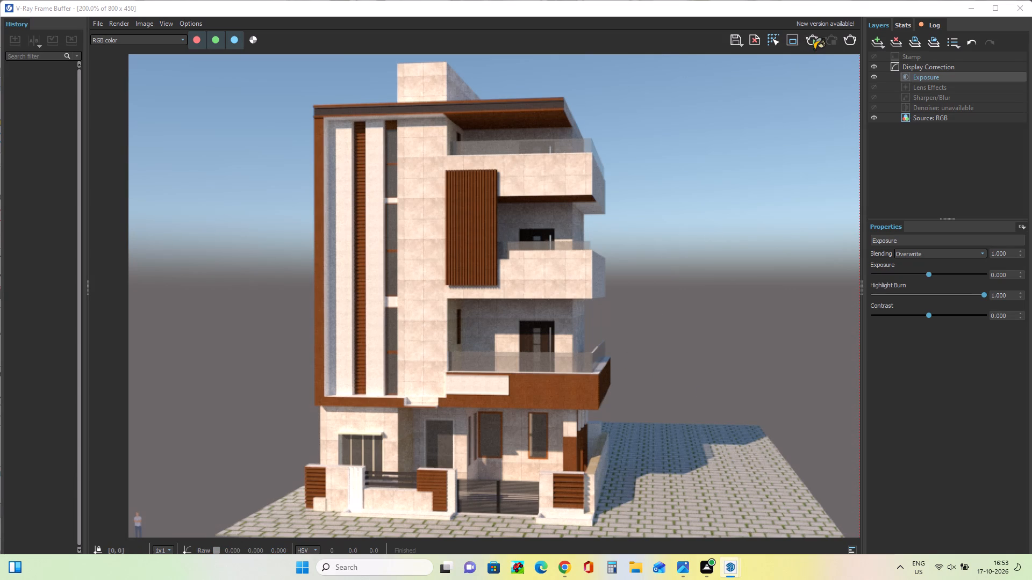
left_click(184, 140)
left_click(259, 282)
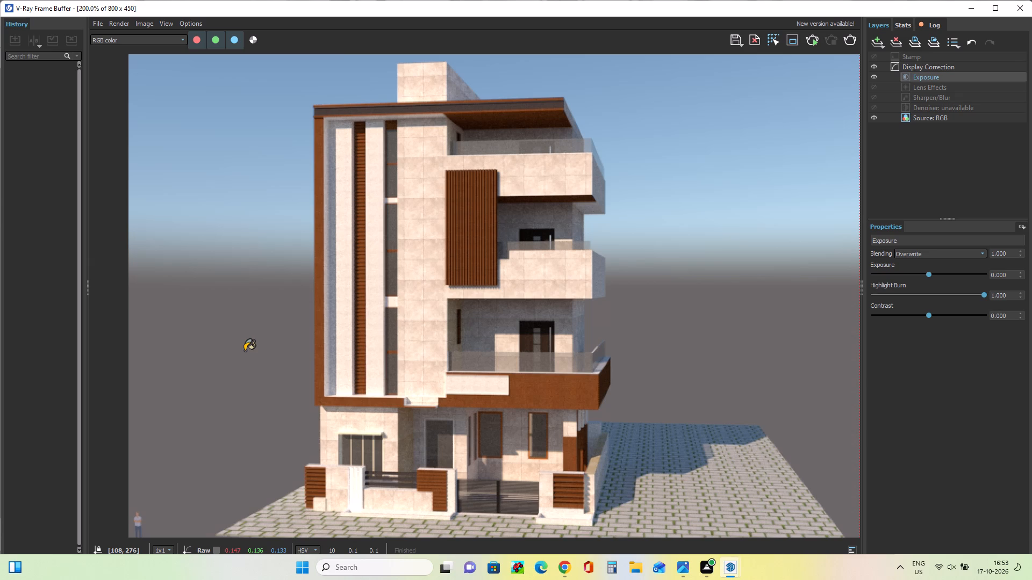
key("ctrl+s")
Capture a rectangular Snipping Tool screenshot of the rendered building, from the sky above the roof down to the paving in front.
left_click(349, 564)
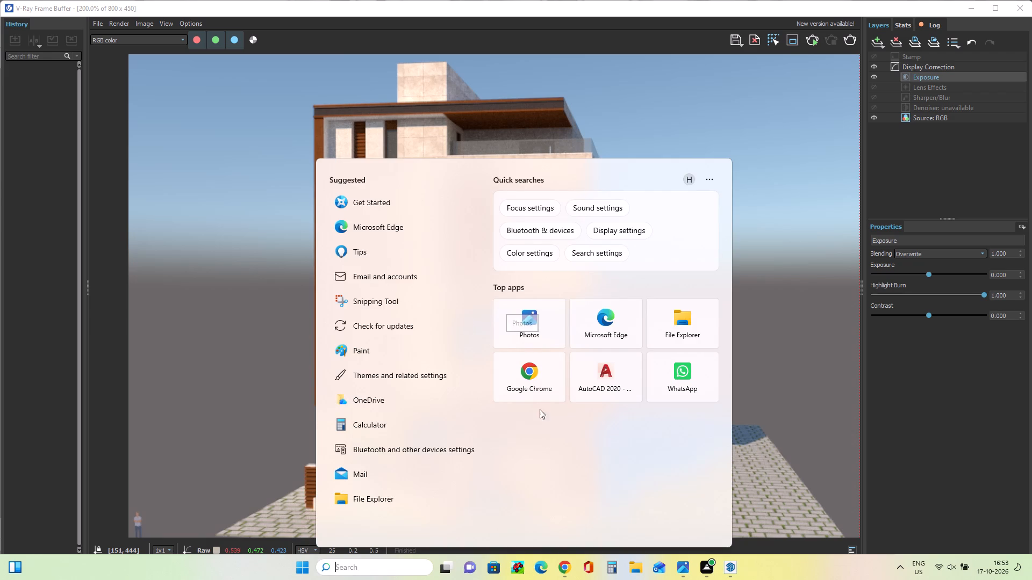
left_click(395, 307)
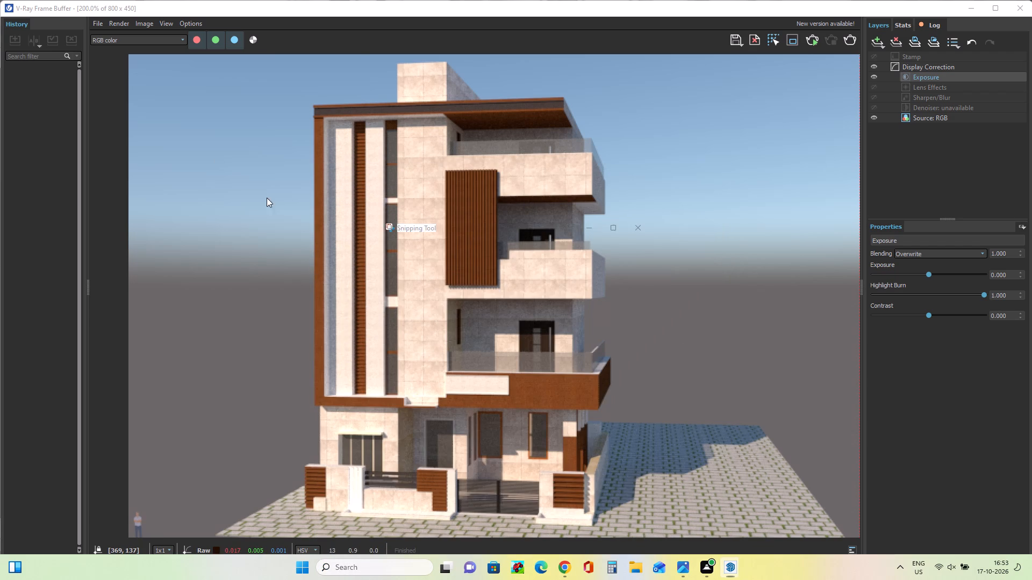
left_click(411, 246)
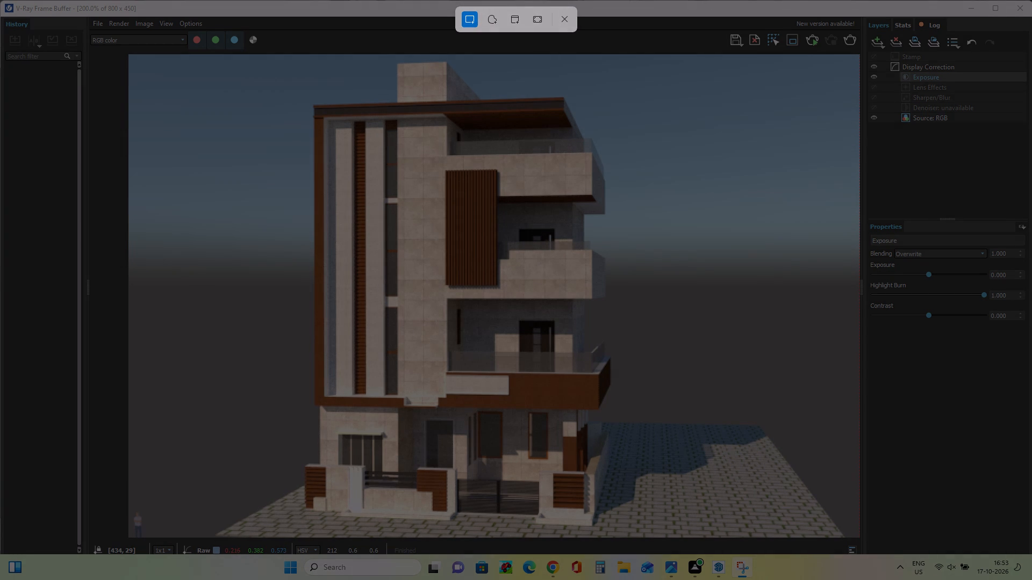
left_click_drag(699, 56, 276, 499)
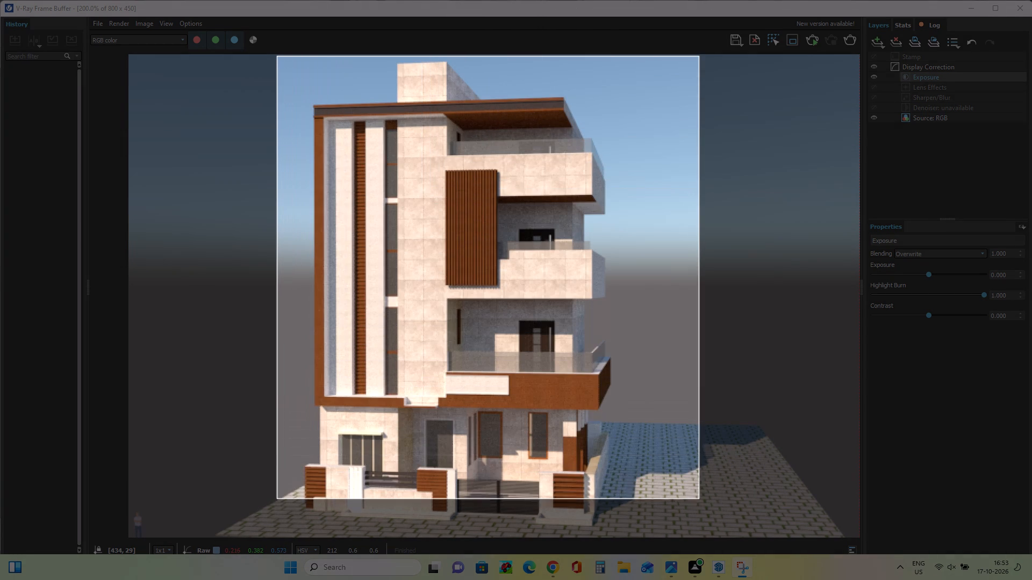
left_click_drag(276, 499, 262, 540)
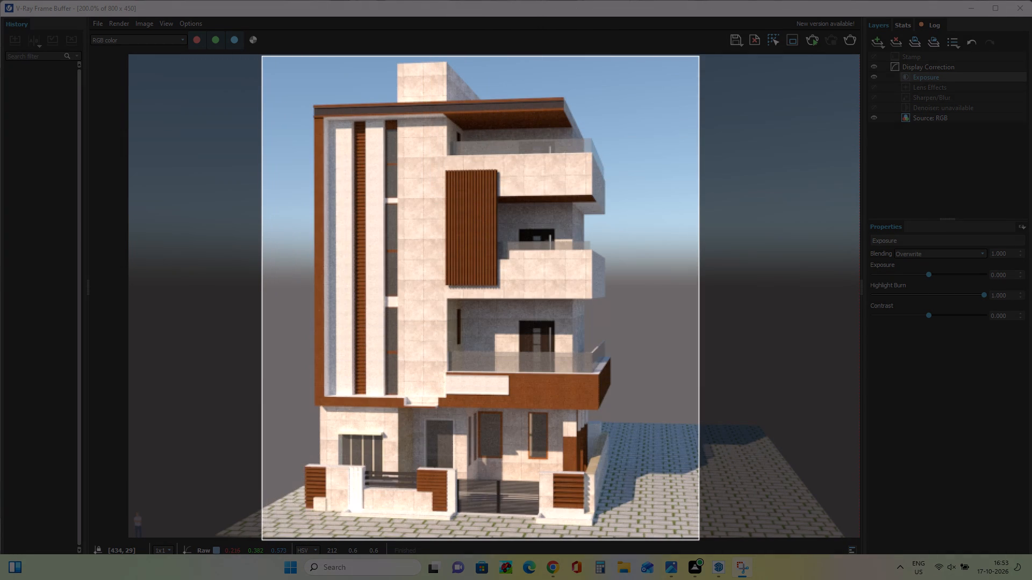
left_click_drag(262, 540, 262, 535)
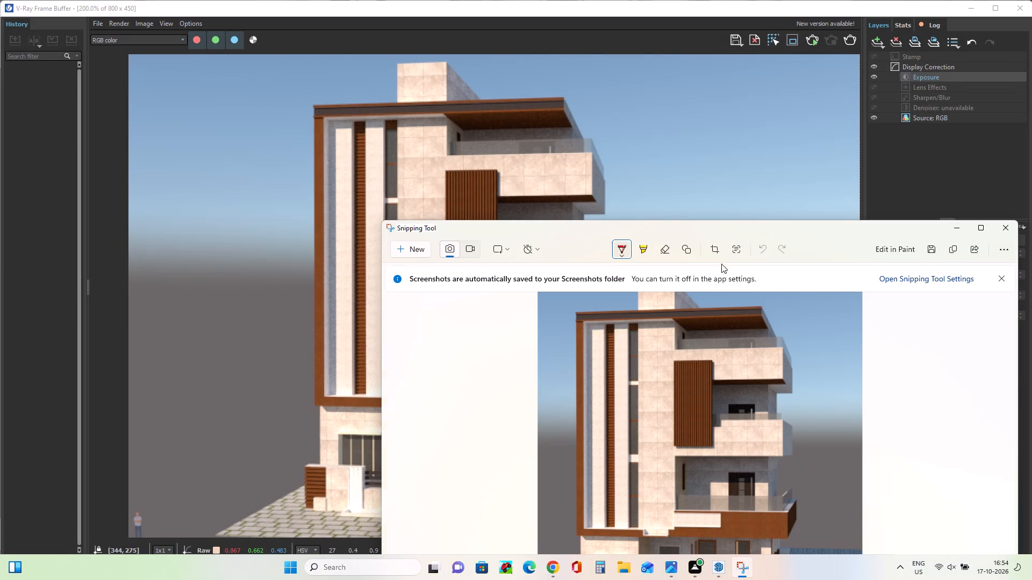
Save the render screenshot on the Desktop as a PNG named Urban Facade with Wooden Louvers pdf.
left_click_drag(709, 223, 679, 205)
left_click_drag(692, 212, 532, 51)
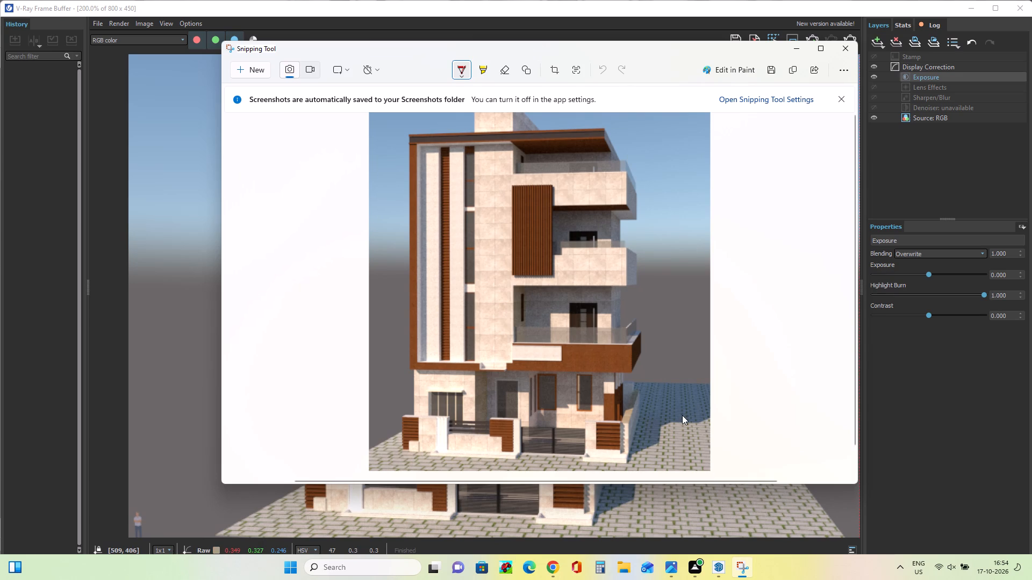
key("ctrl+s")
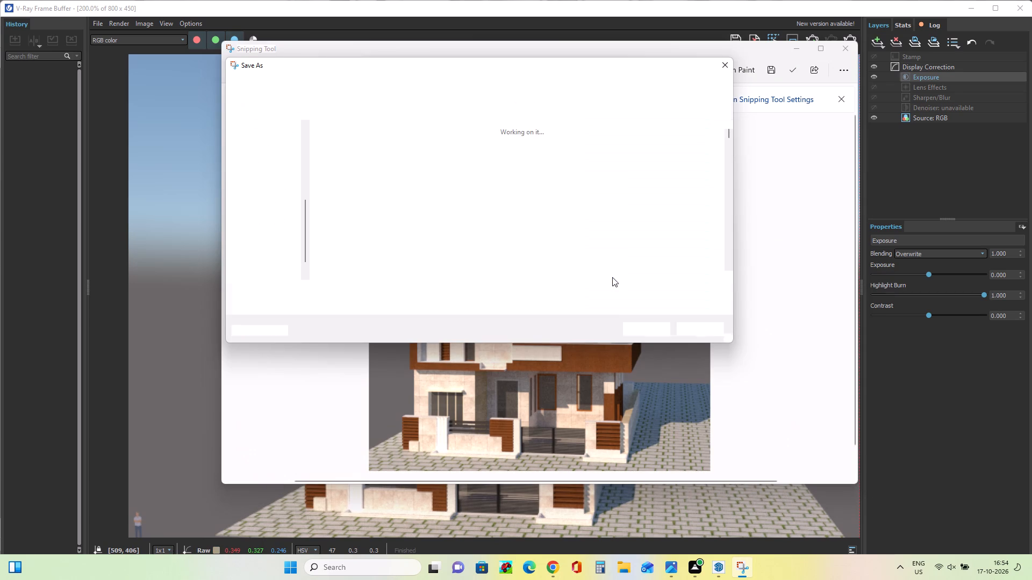
left_click(268, 146)
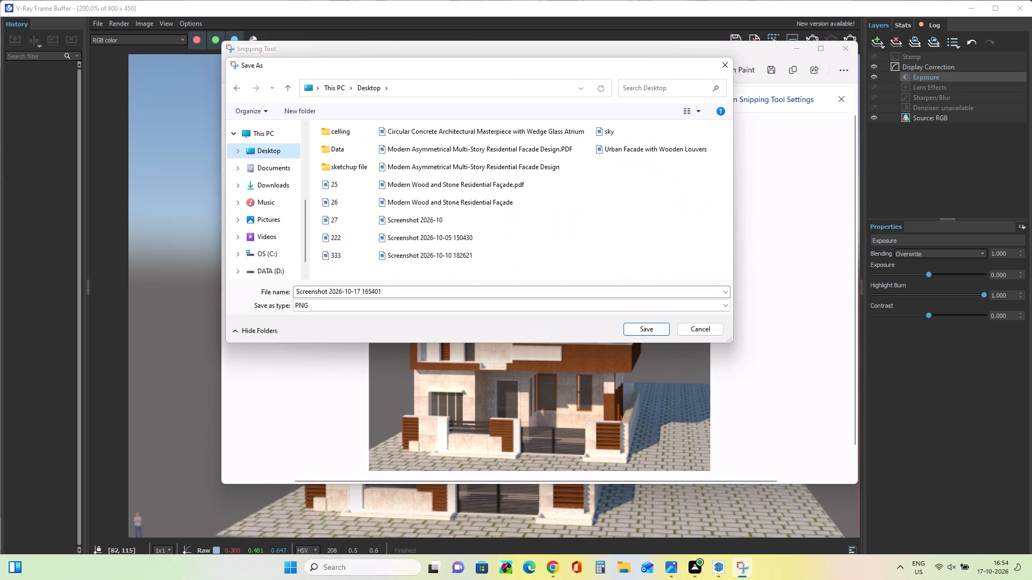
left_click(391, 287)
key("BackSpace")
key("u")
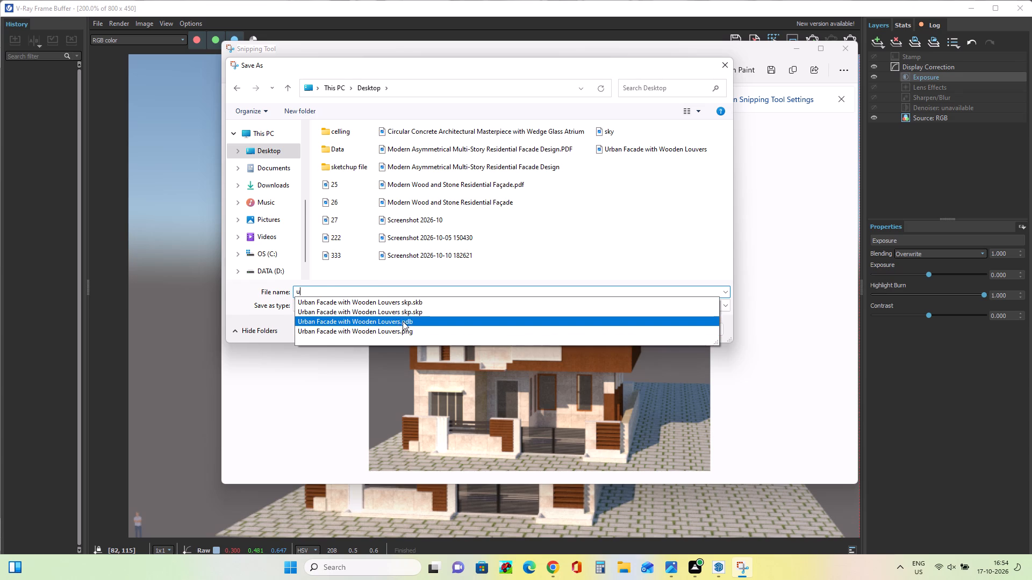
left_click(429, 302)
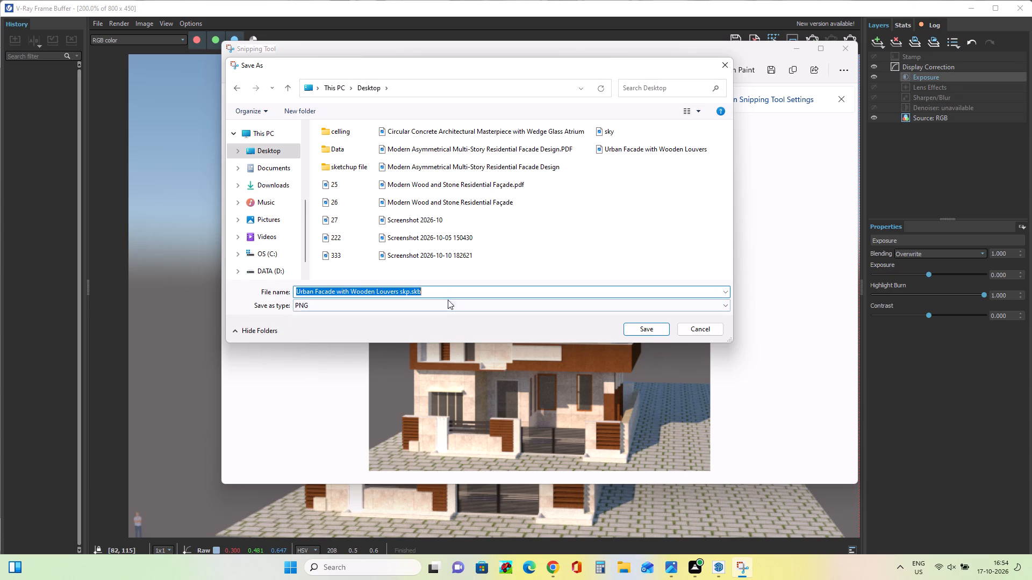
left_click(454, 292)
key("BackSpace")
key("BackSpace")
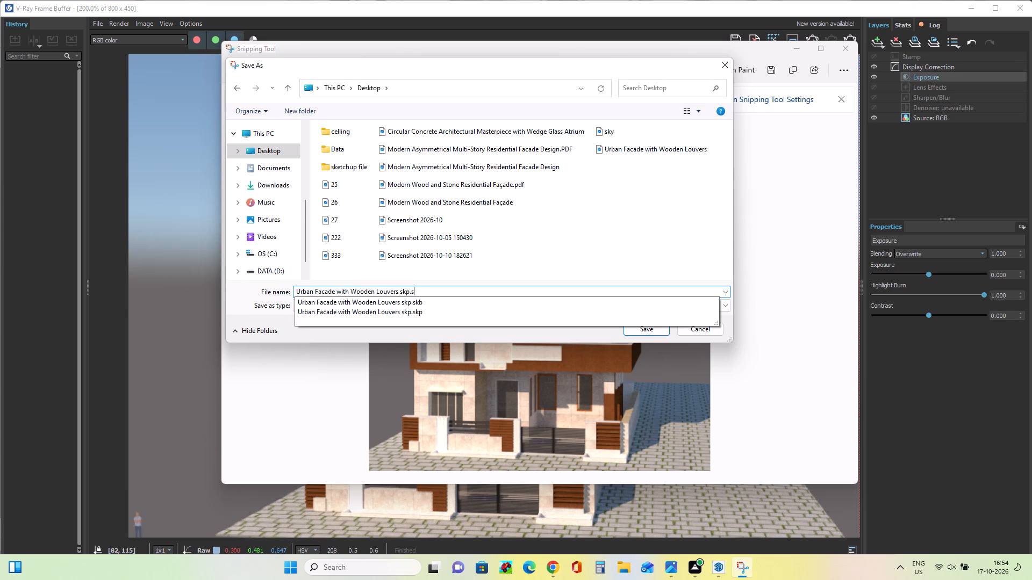
key("BackSpace")
key("BackSpace")
key("BackSpace")
key("BackSpace")
key("BackSpace")
type("pdf")
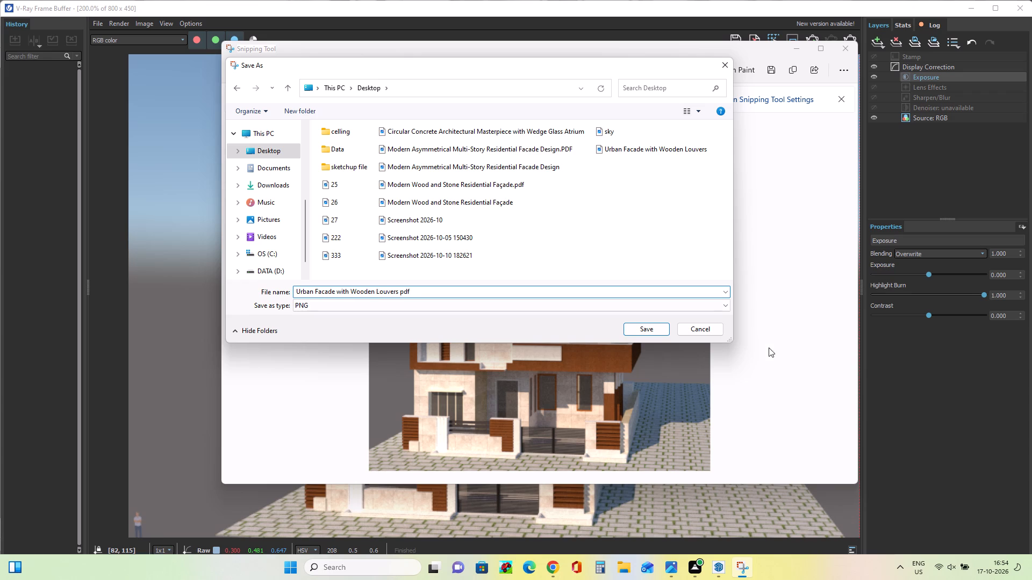
left_click(653, 334)
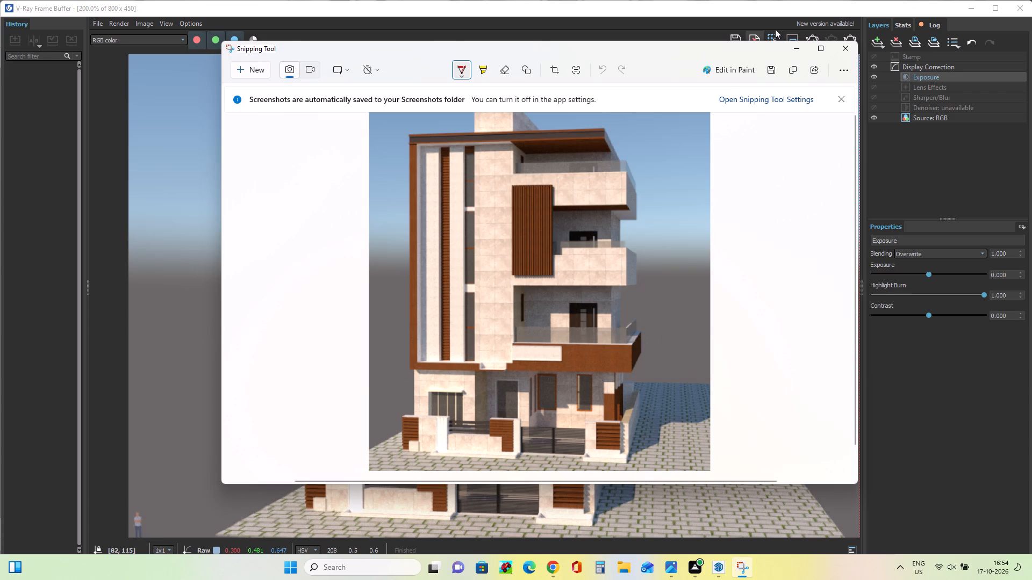
Minimize the Snipping Tool and the V-Ray Frame Buffer.
left_click(795, 49)
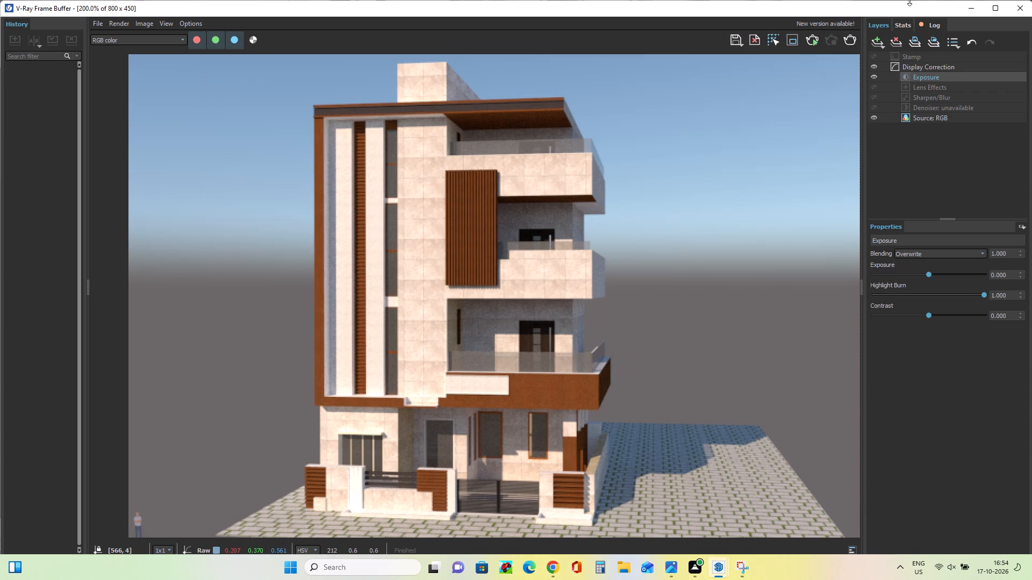
left_click(975, 8)
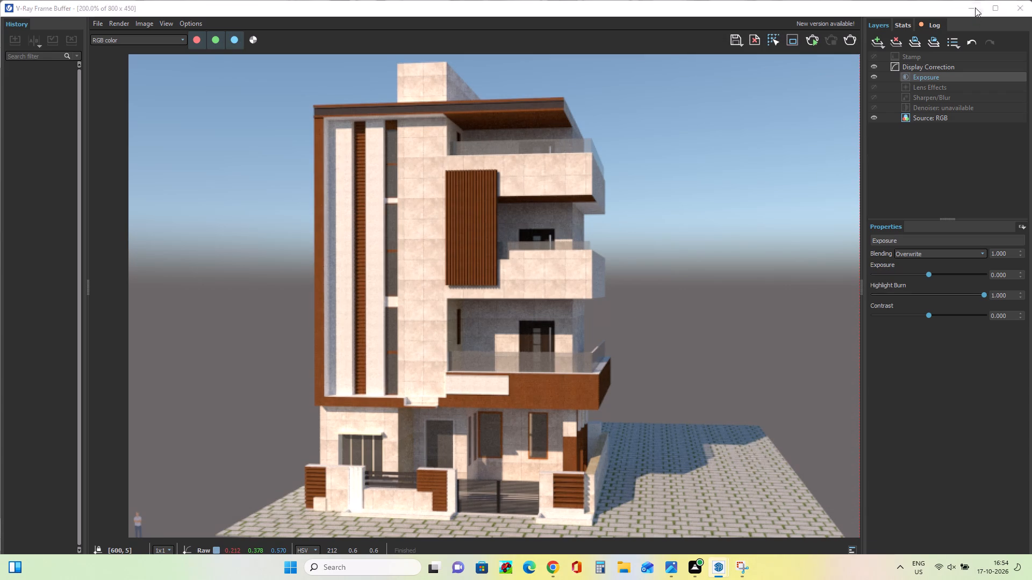
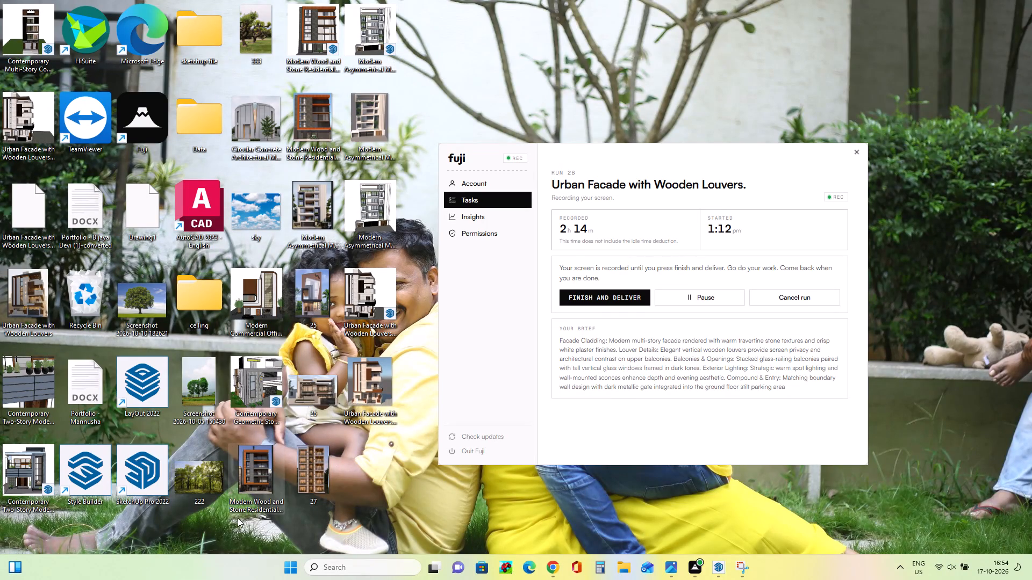
Delete the older Modern Wood and Stone Residential and Modern Asymmetrical Multi-Story Residential Facade Design render images from the Desktop.
left_click(256, 493)
key("Delete")
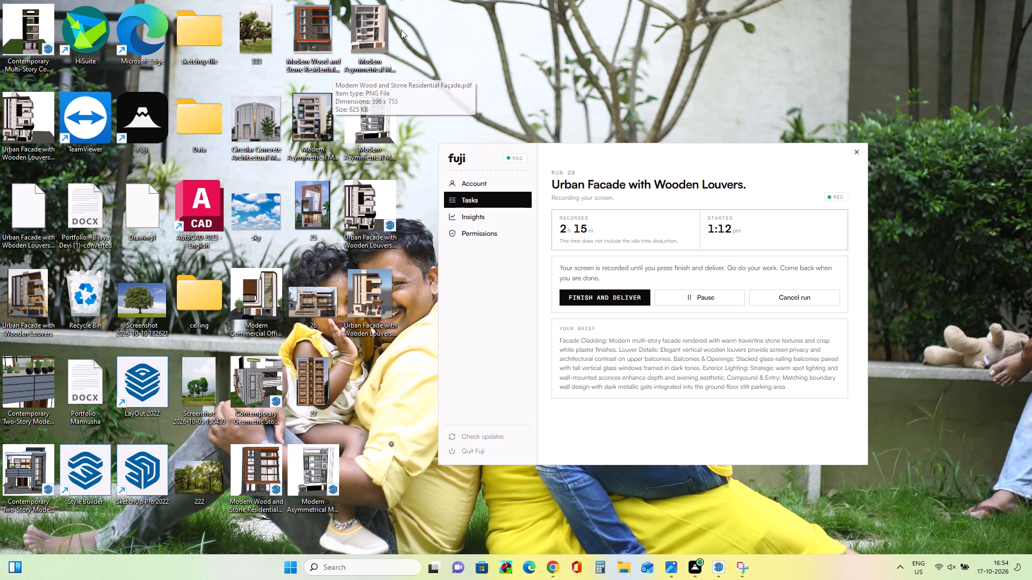
left_click(314, 124)
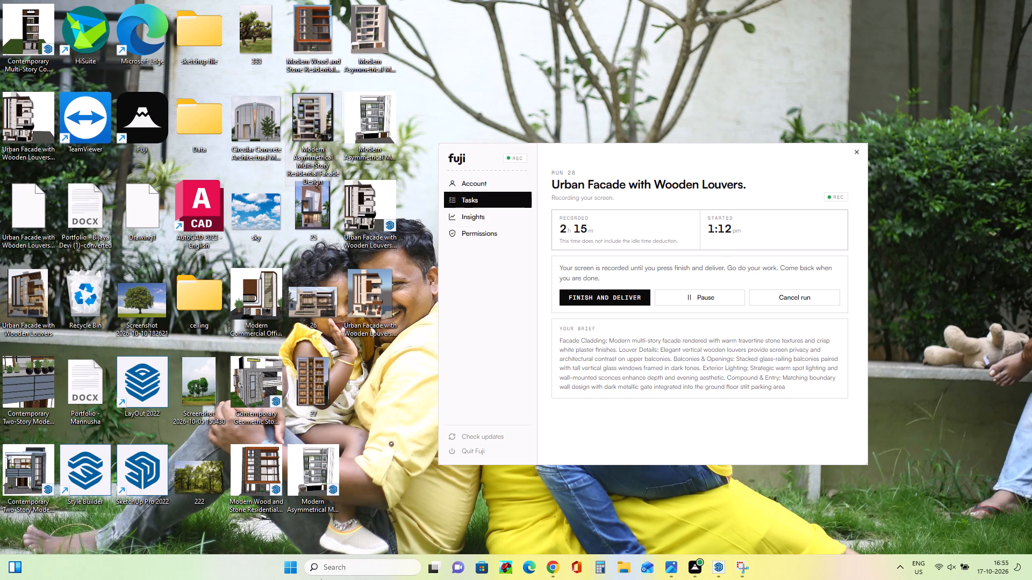
key("Delete")
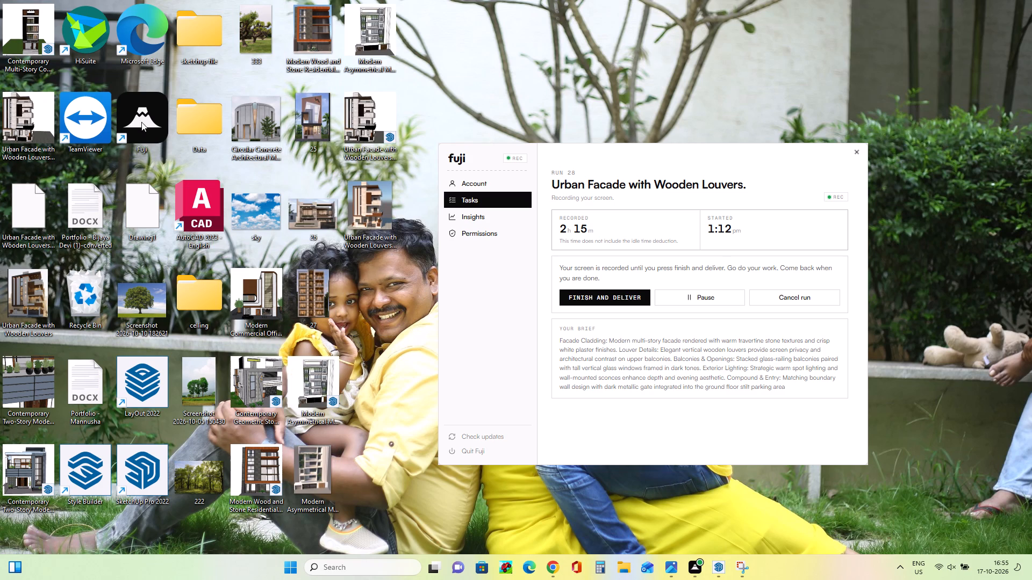